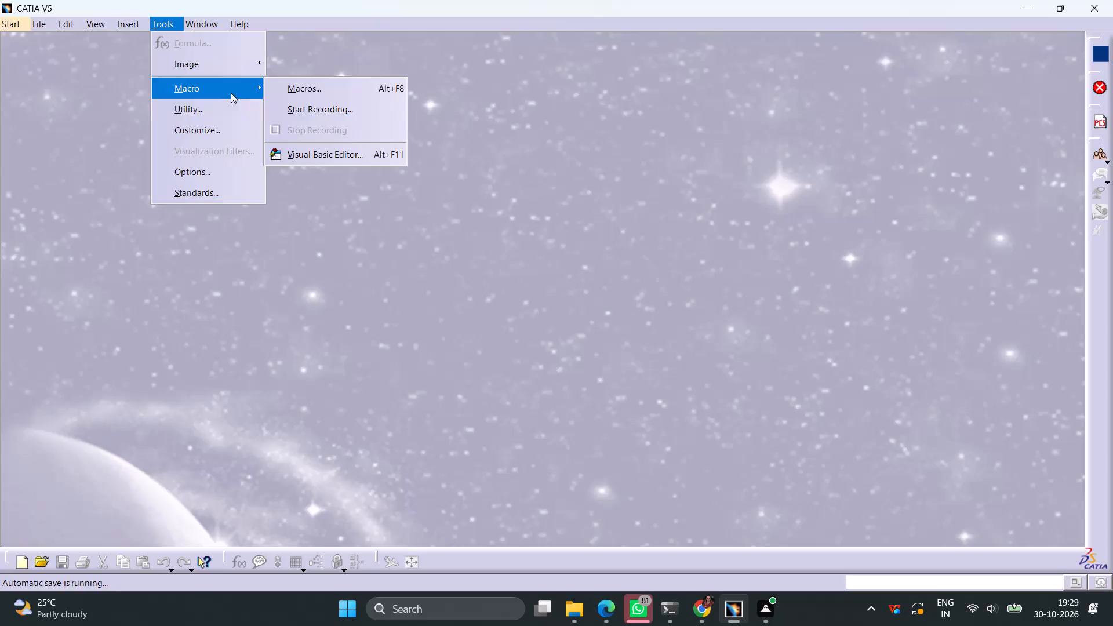
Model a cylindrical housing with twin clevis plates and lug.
Choose the macro language and start recording a new macro in the local Temp library.
{"action": "left_click", "coordinate": [308, 118]}
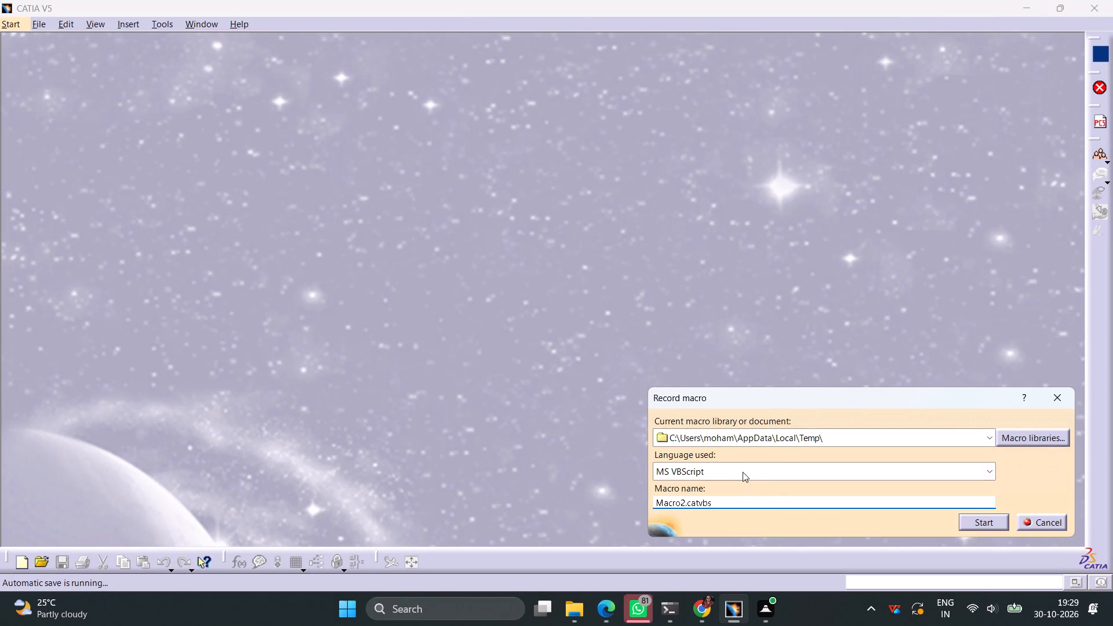
{"action": "left_click", "coordinate": [743, 472]}
{"action": "left_click", "coordinate": [682, 490]}
{"action": "left_click", "coordinate": [968, 522]}
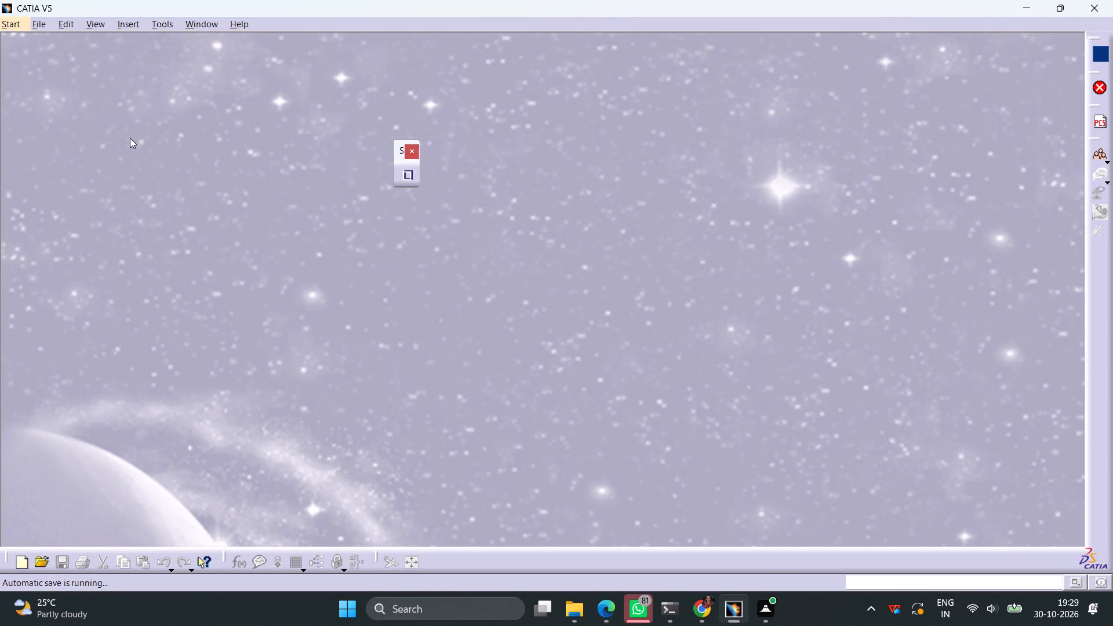
Create a new part in the Part Design workbench.
{"action": "left_click", "coordinate": [20, 23]}
{"action": "left_click", "coordinate": [89, 91]}
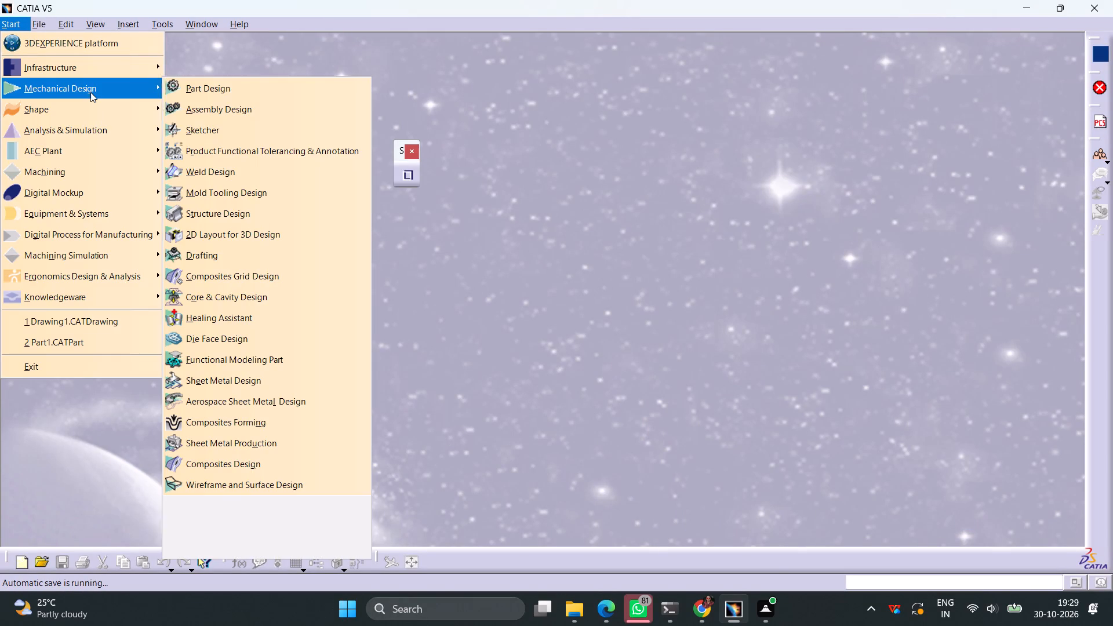
{"action": "left_click", "coordinate": [227, 95]}
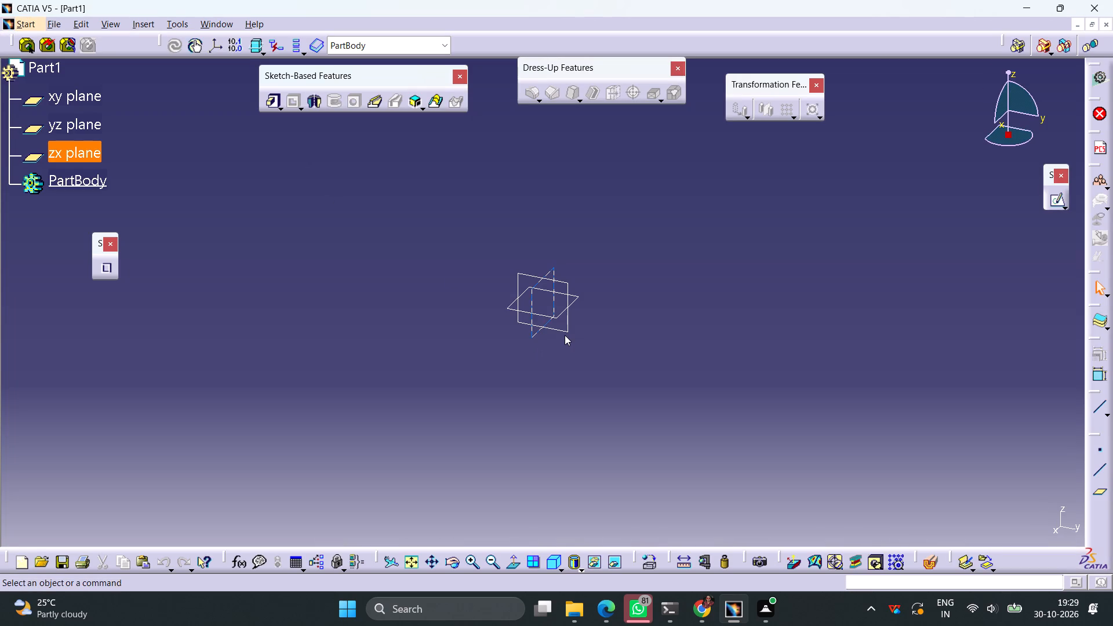
Open a sketch on the yz plane.
{"action": "left_click", "coordinate": [562, 330]}
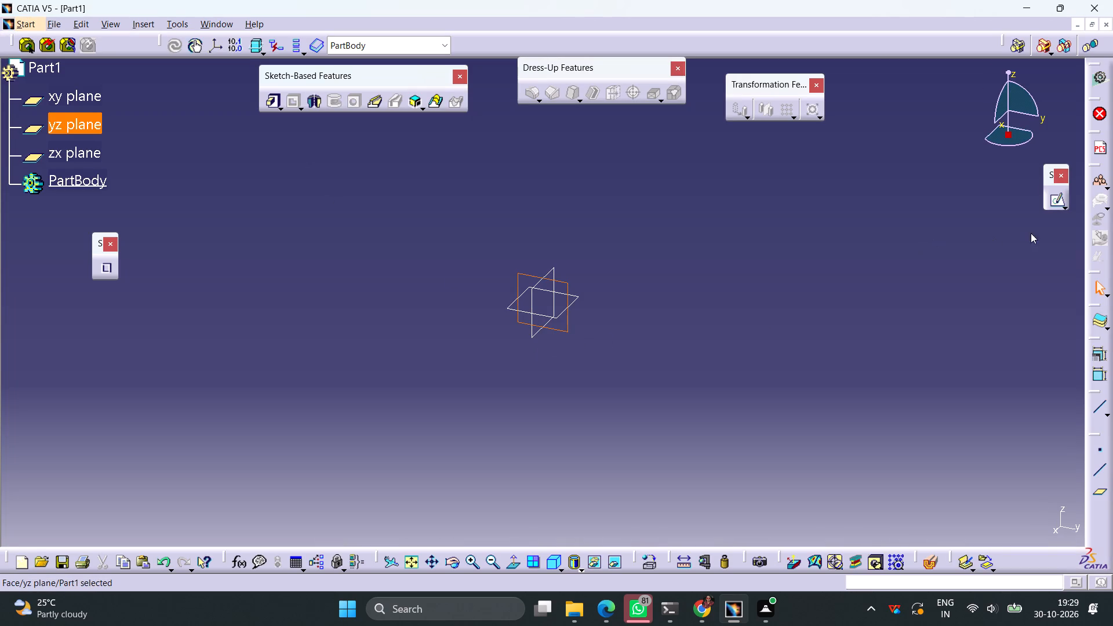
{"action": "left_click", "coordinate": [1048, 203]}
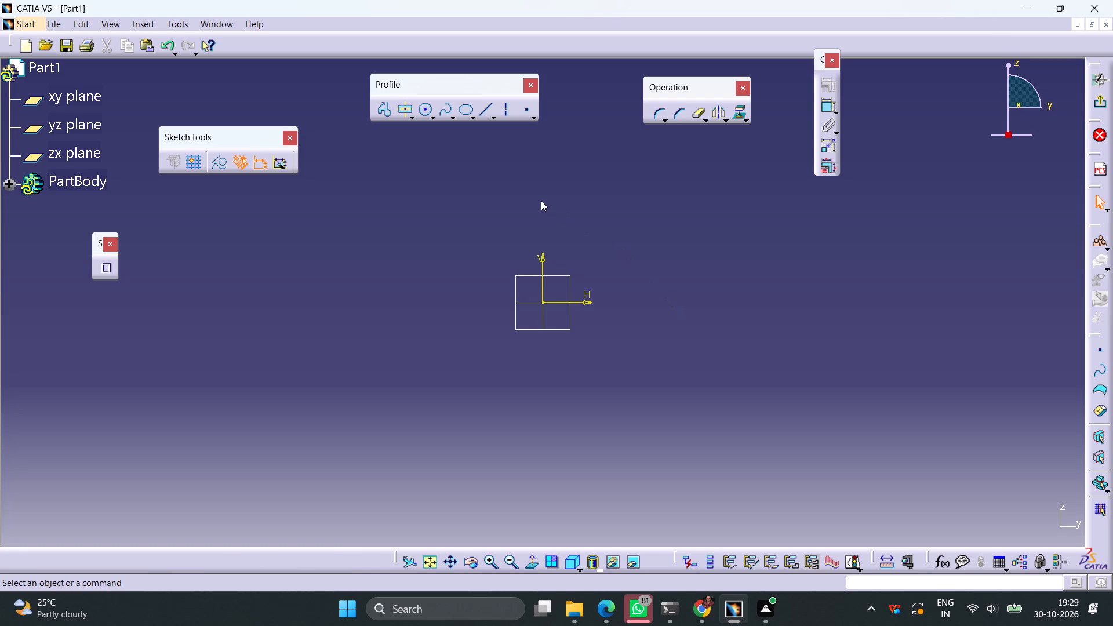
Sketch a horizontal line about 82 mm long from the vertical axis, about 30 mm above the origin.
{"action": "left_click", "coordinate": [482, 113]}
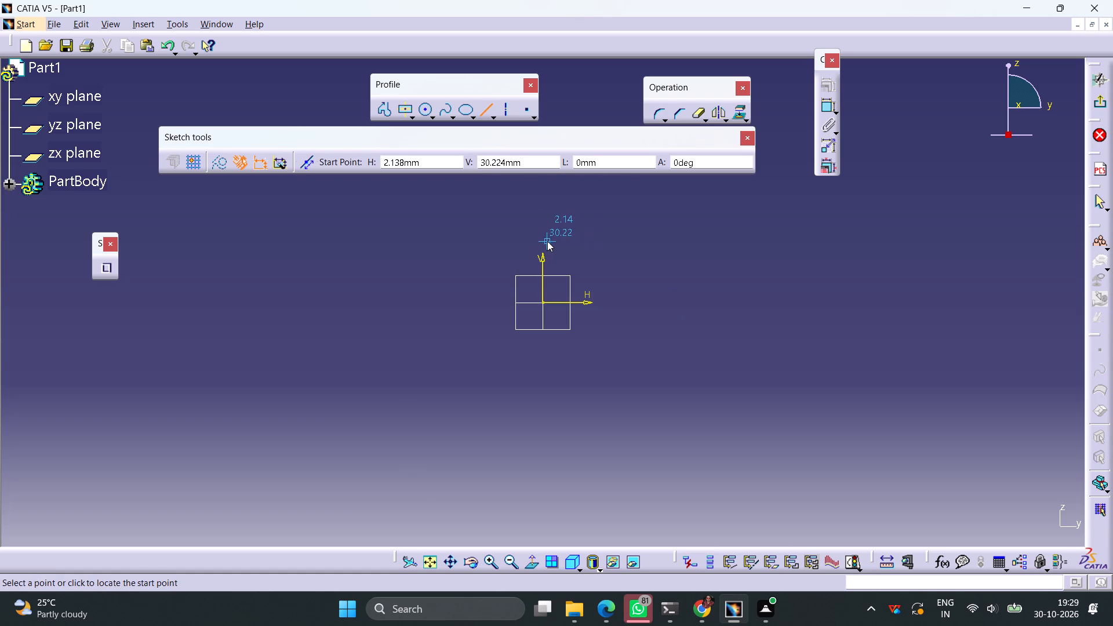
{"action": "left_click_drag", "start_coordinate": [541, 241], "coordinate": [547, 242]}
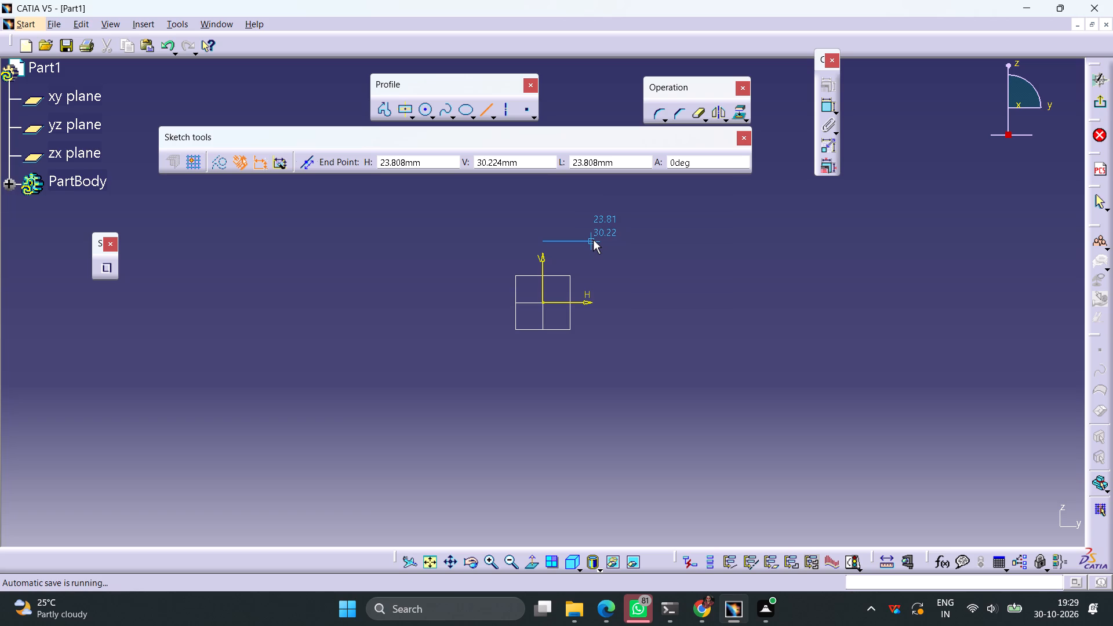
{"action": "left_click", "coordinate": [710, 242]}
Dimension the horizontal line from its start on the vertical axis to its far end and set it to 200 mm.
{"action": "left_click", "coordinate": [824, 104]}
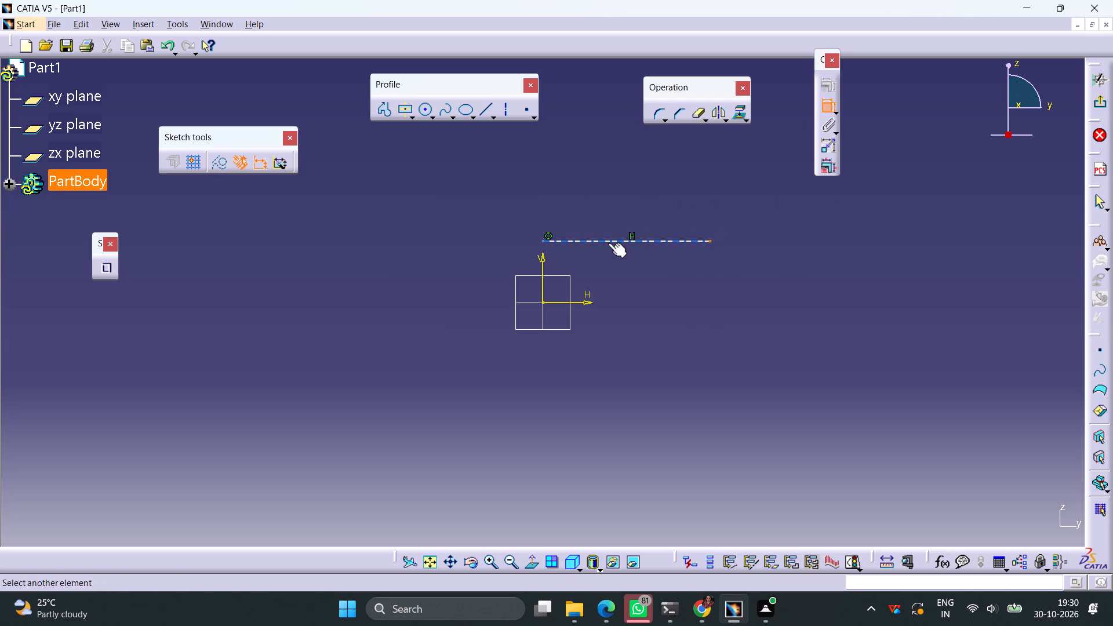
{"action": "left_click", "coordinate": [543, 243]}
{"action": "left_click", "coordinate": [602, 202]}
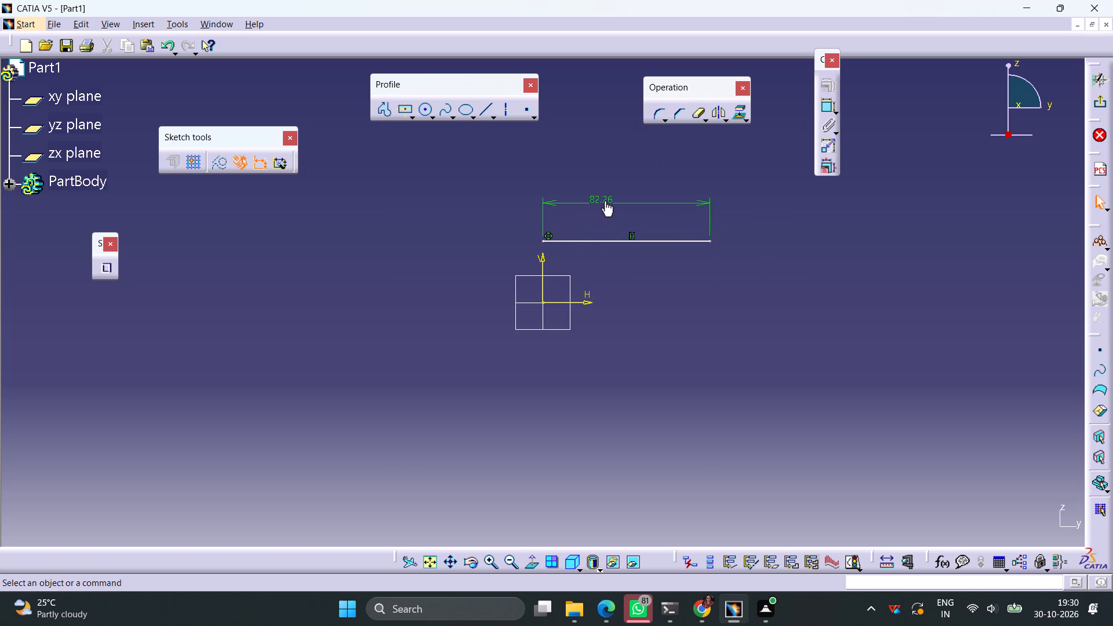
{"action": "double_click", "coordinate": [604, 201]}
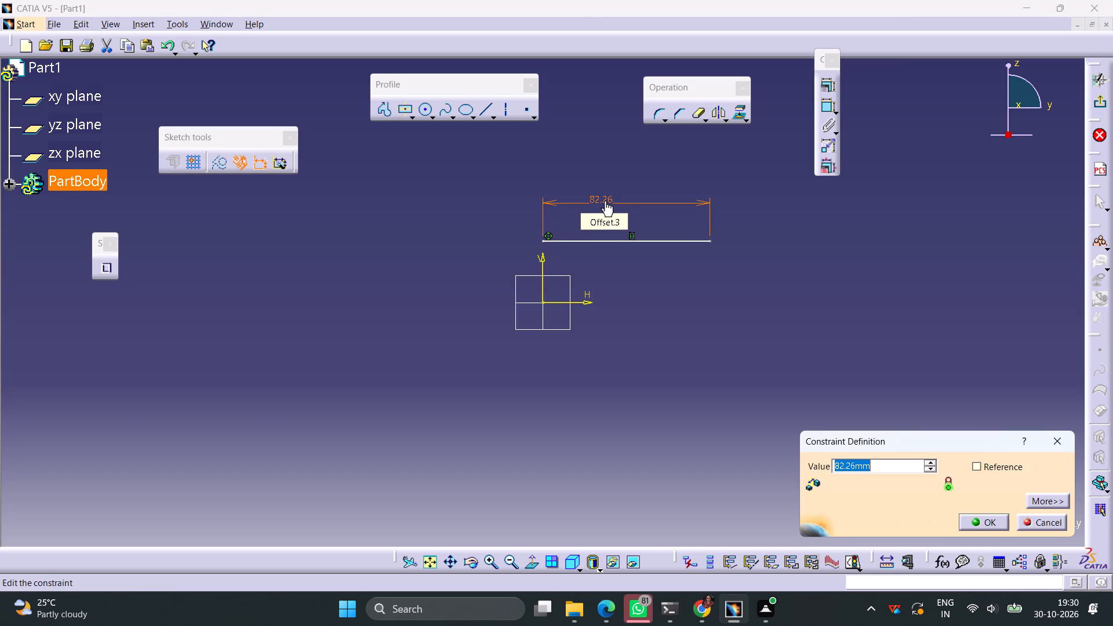
{"action": "type", "text": "200"}
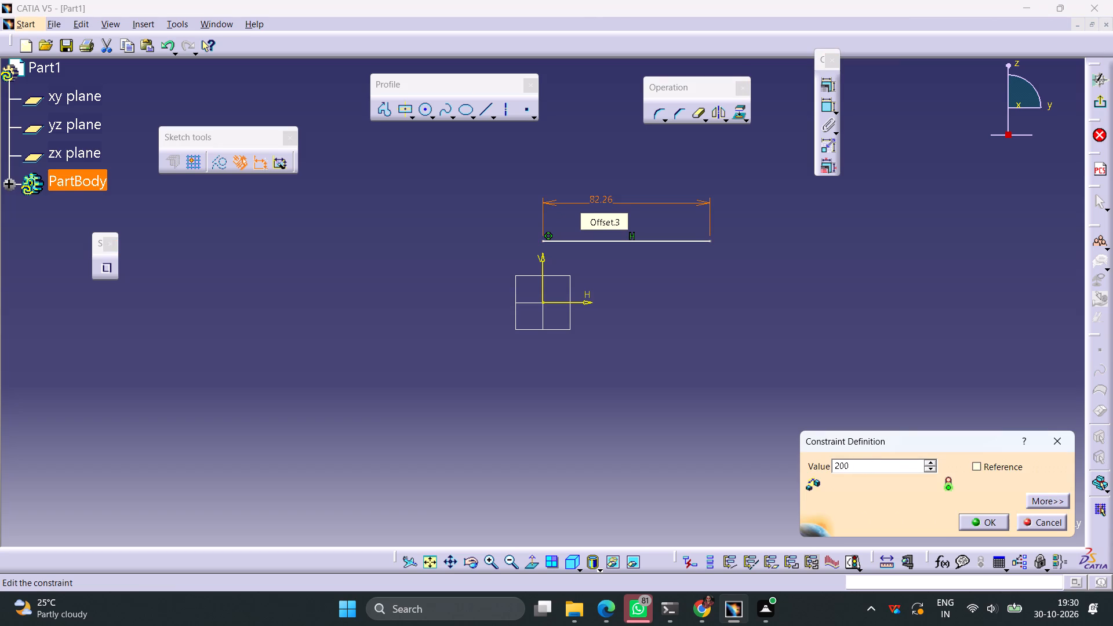
{"action": "key", "text": "Return"}
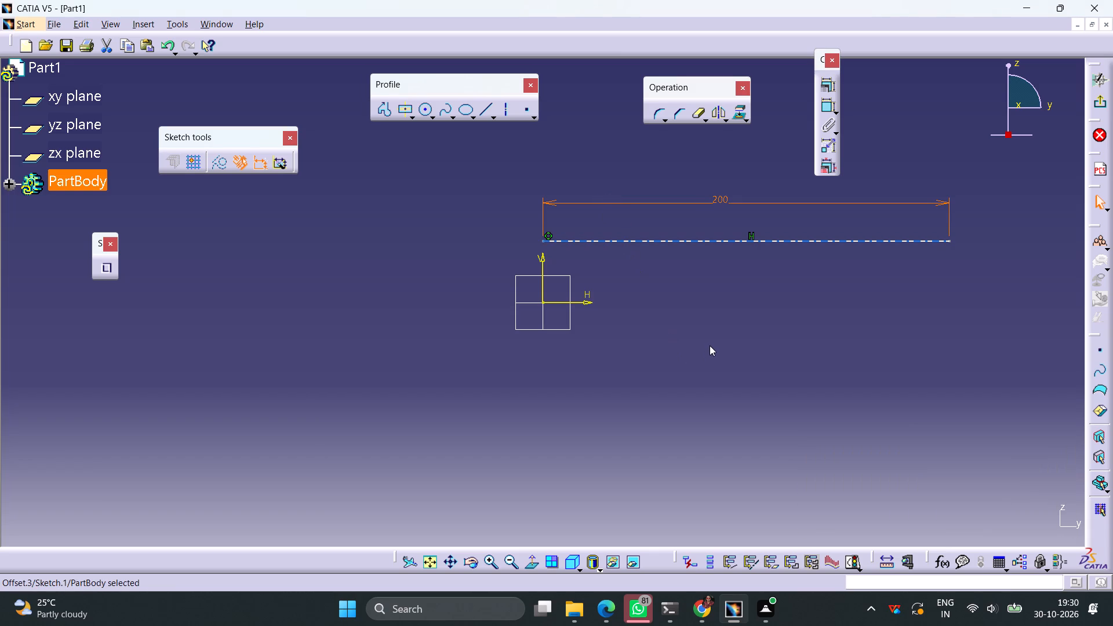
Dimension the horizontal line's distance from the horizontal axis and set it to 50 mm.
{"action": "left_click", "coordinate": [668, 243]}
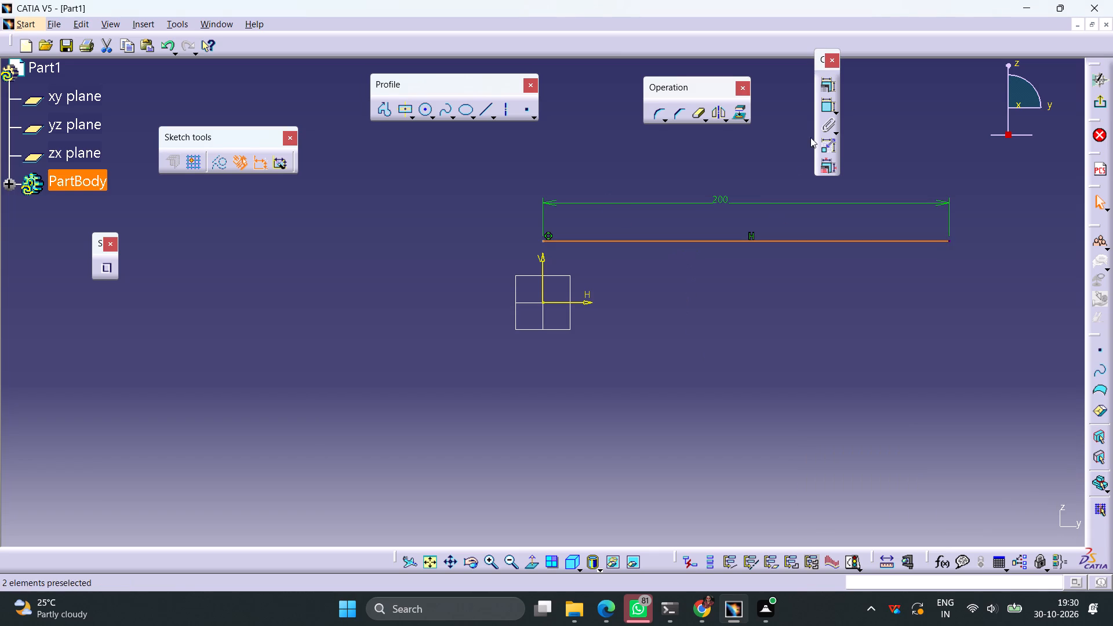
{"action": "left_click", "coordinate": [824, 108]}
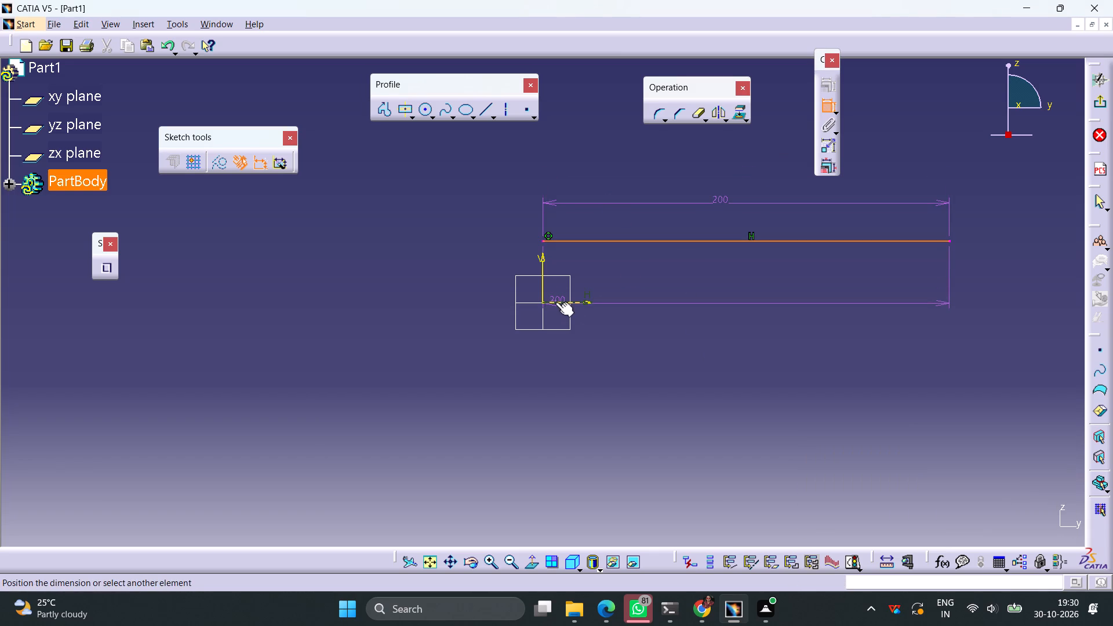
{"action": "left_click", "coordinate": [555, 302]}
{"action": "left_click", "coordinate": [464, 294]}
{"action": "left_click", "coordinate": [465, 291]}
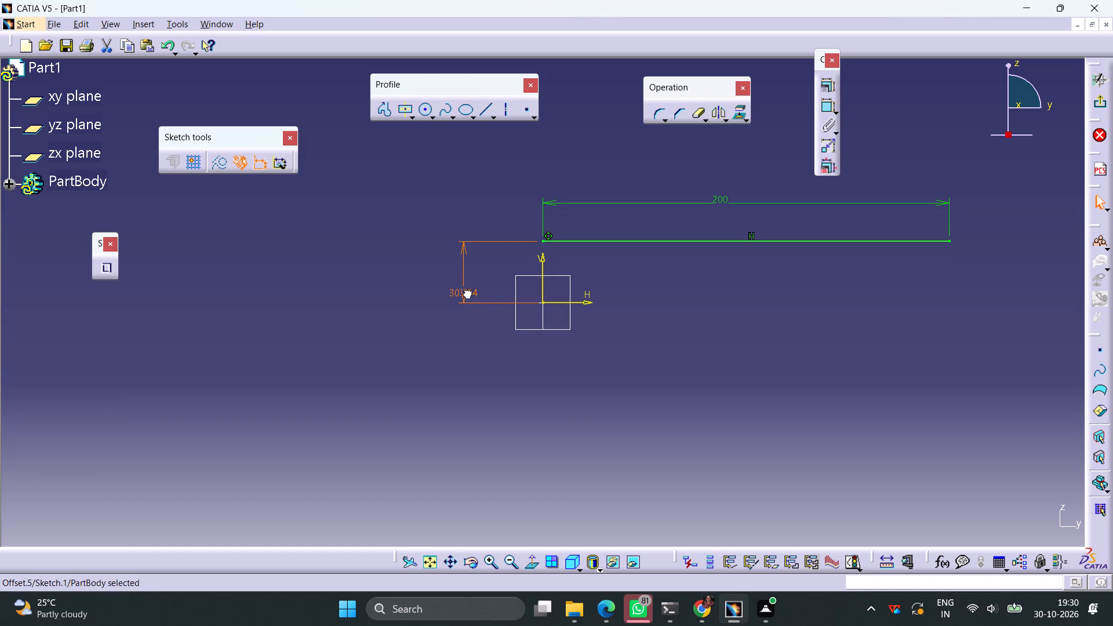
{"action": "left_click", "coordinate": [465, 291]}
{"action": "type", "text": "50"}
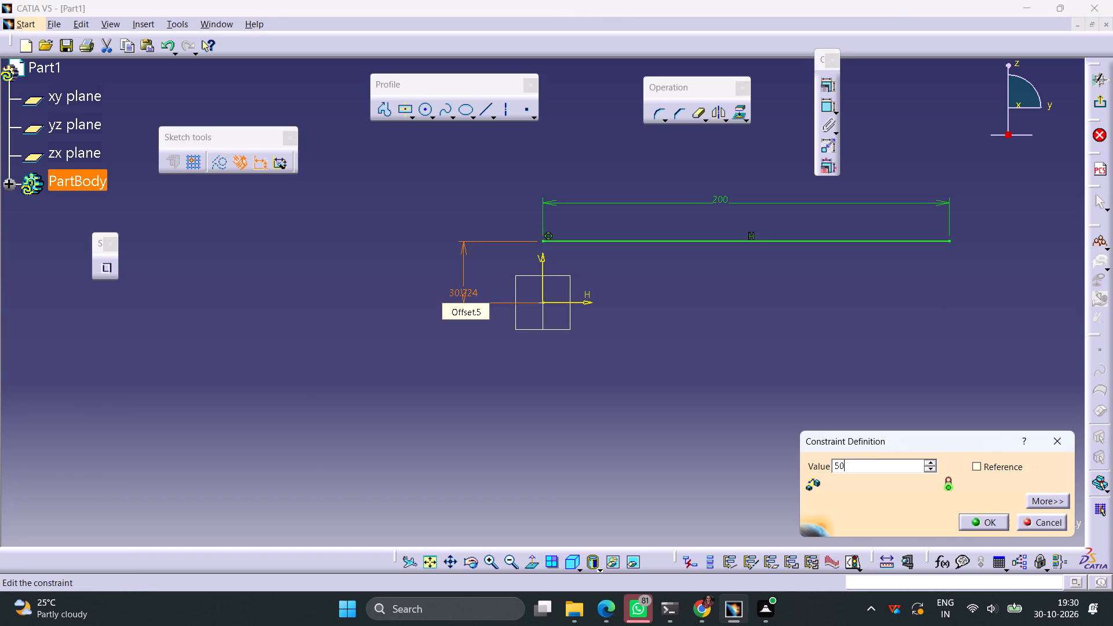
{"action": "key", "text": "Return"}
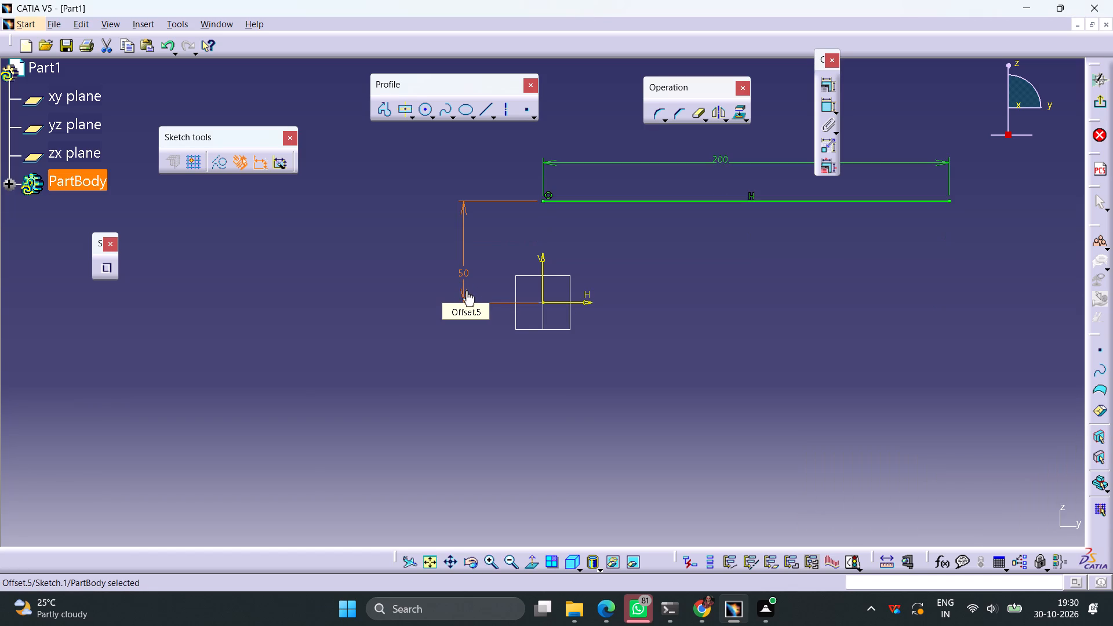
Sketch a vertical line about 15 mm long downward from the 200 mm line's start point on the vertical axis.
{"action": "left_click", "coordinate": [479, 118]}
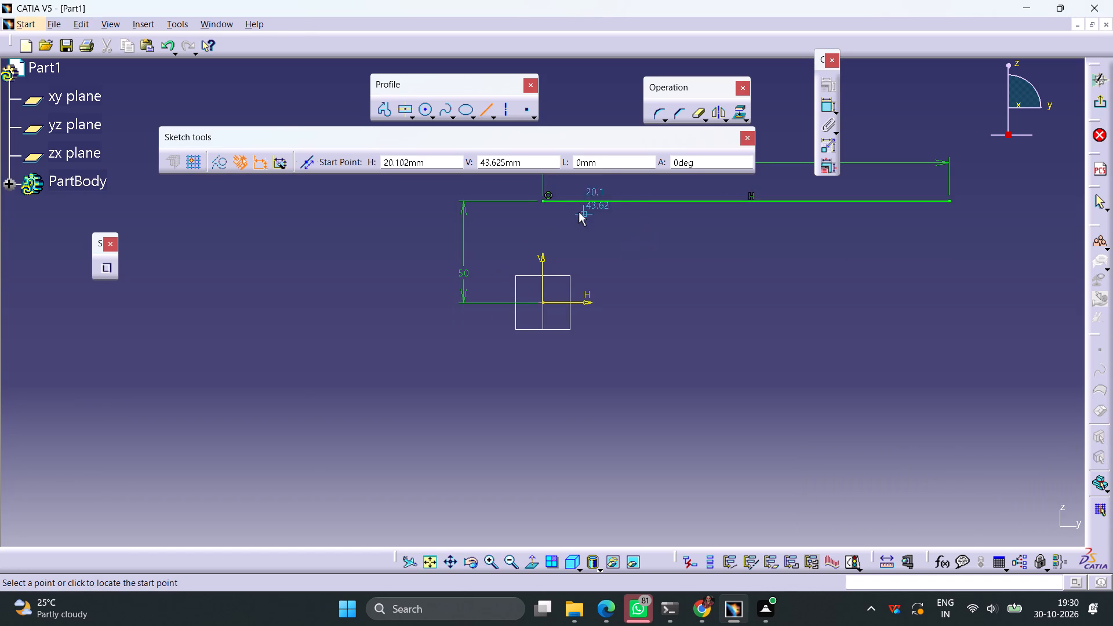
{"action": "left_click", "coordinate": [544, 201]}
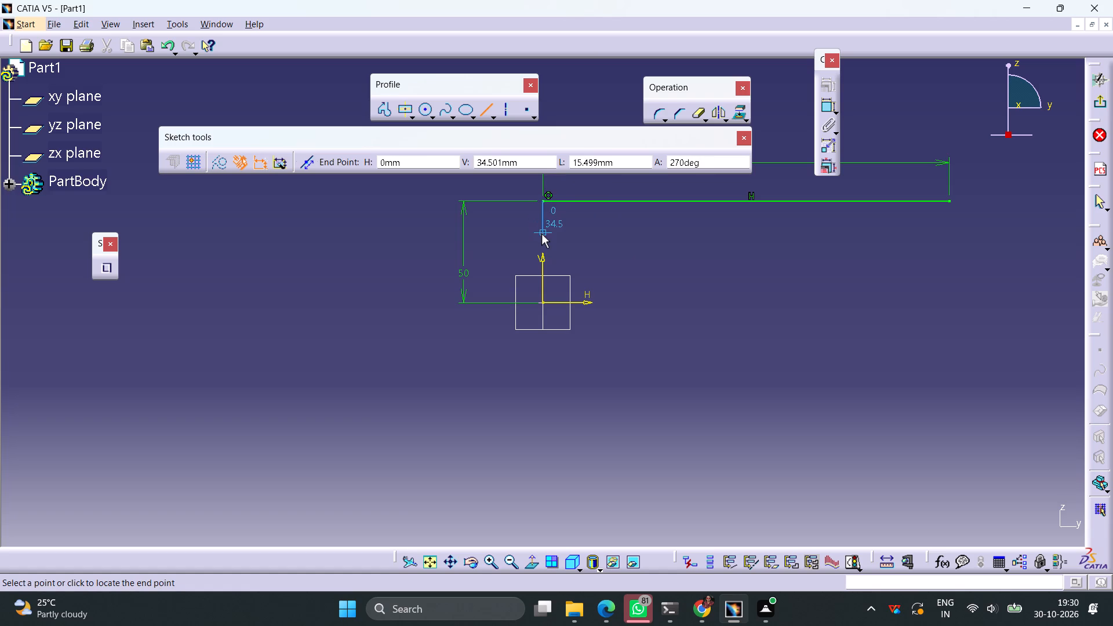
{"action": "left_click", "coordinate": [541, 234]}
{"action": "left_click", "coordinate": [570, 243]}
Dimension the vertical line's lower end point from the horizontal axis and set the distance to 35 mm.
{"action": "left_click", "coordinate": [543, 234]}
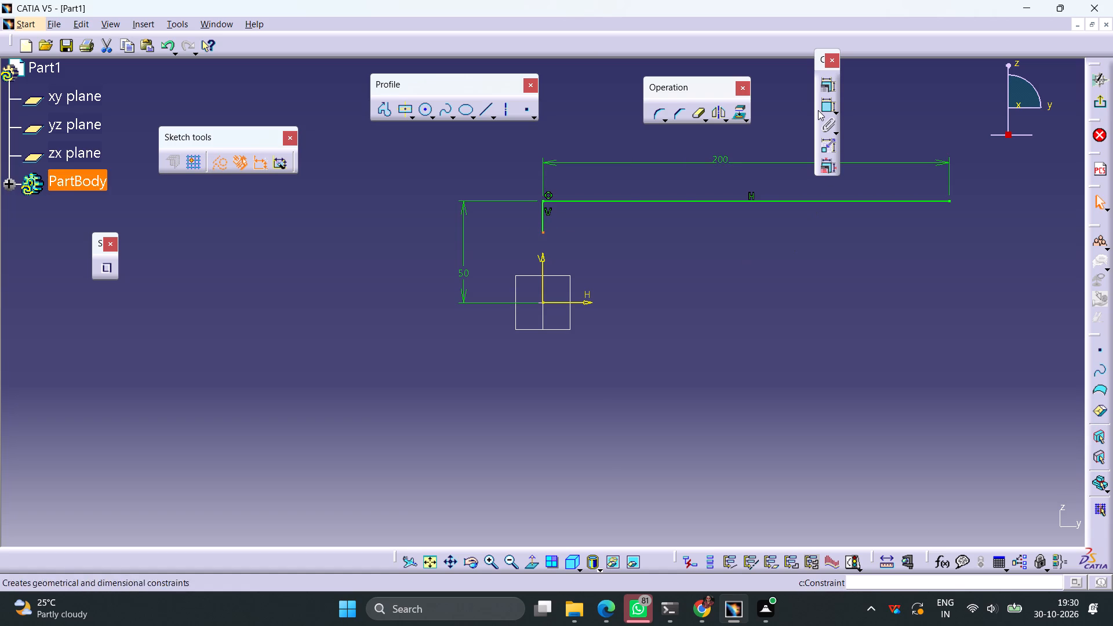
{"action": "left_click", "coordinate": [821, 111]}
{"action": "left_click", "coordinate": [565, 303]}
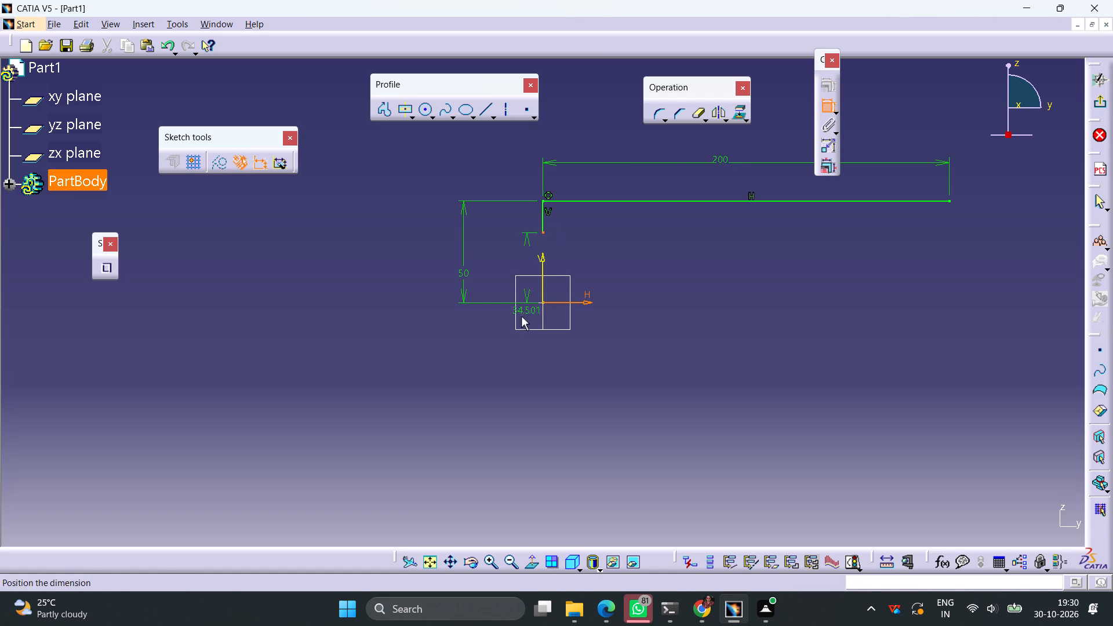
{"action": "left_click", "coordinate": [489, 352]}
{"action": "double_click", "coordinate": [492, 348]}
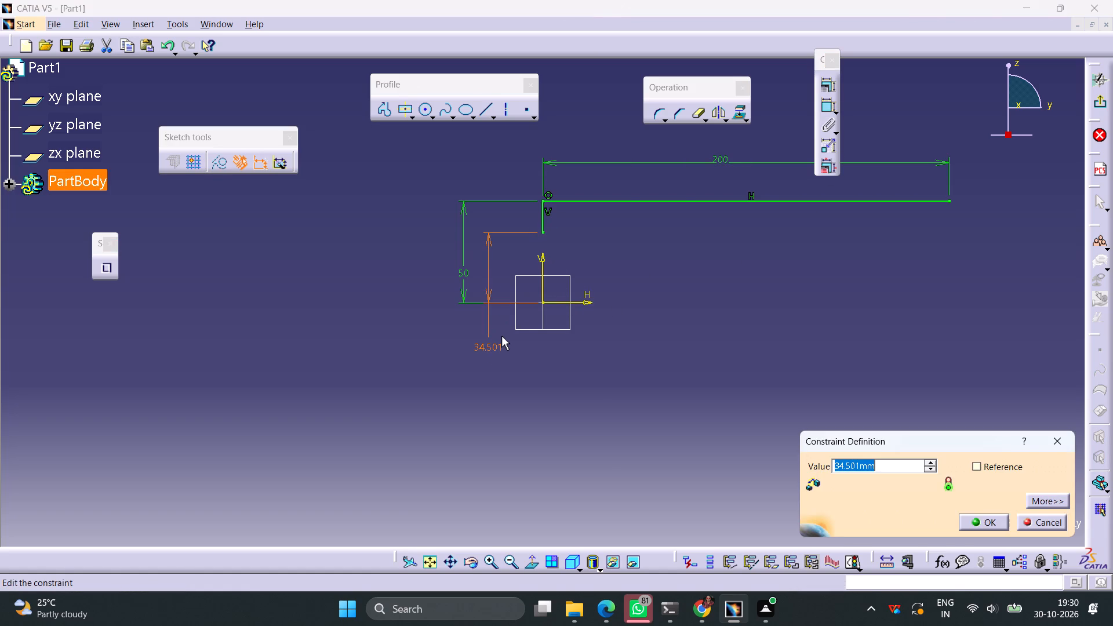
{"action": "type", "text": "35"}
{"action": "key", "text": "Return"}
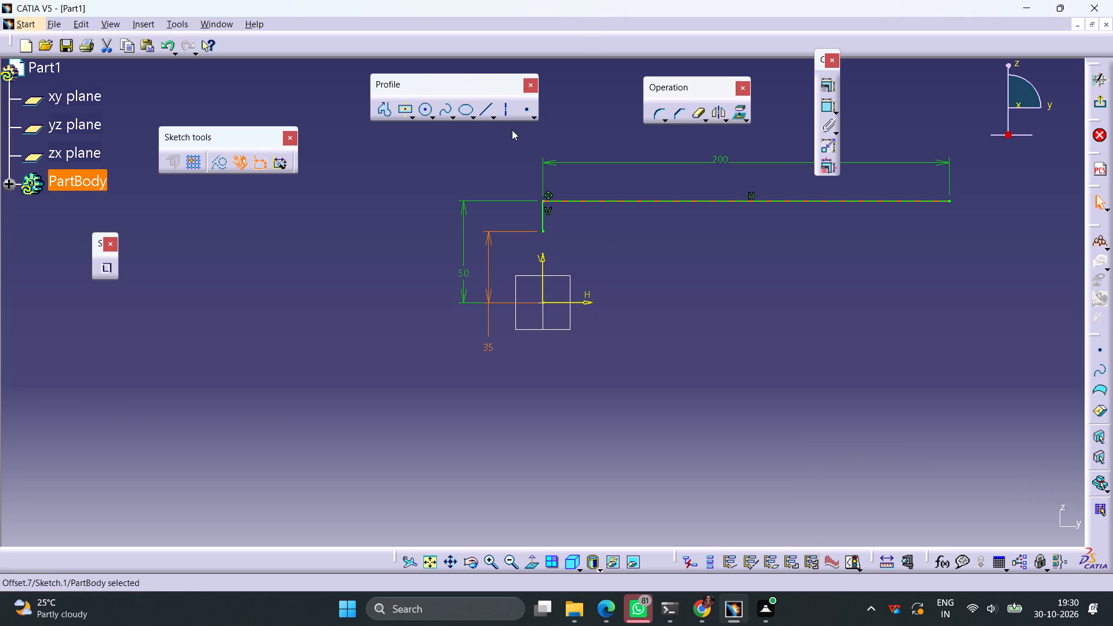
Sketch a horizontal line about 50 mm long from the vertical line's lower end, parallel to the 200 mm line.
{"action": "left_click", "coordinate": [485, 111]}
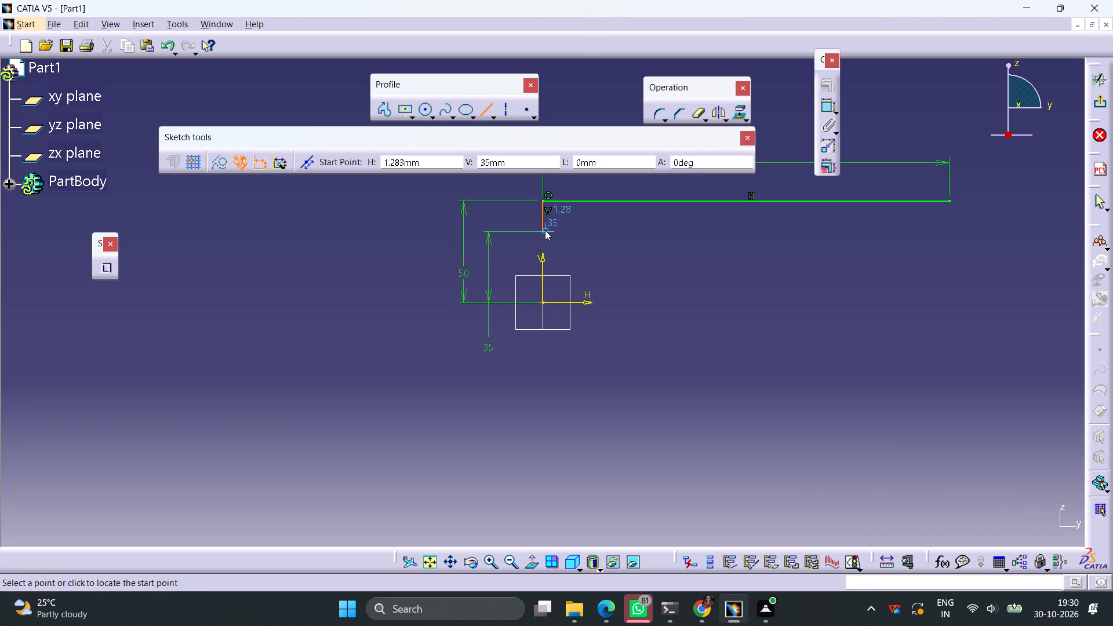
{"action": "left_click_drag", "start_coordinate": [541, 230], "coordinate": [546, 231]}
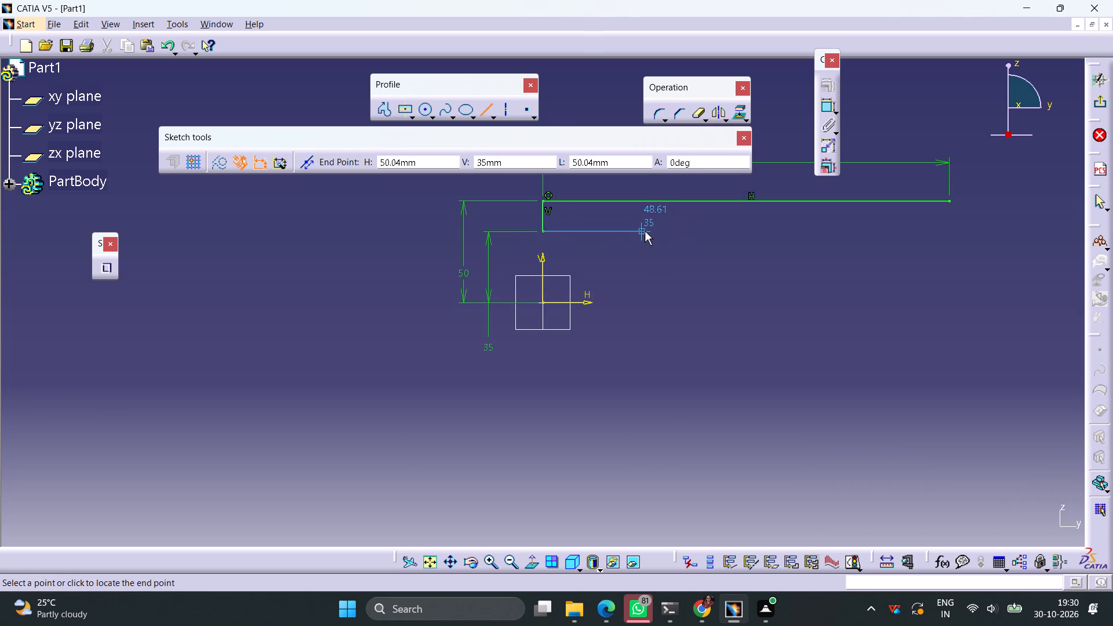
{"action": "left_click", "coordinate": [645, 231]}
{"action": "left_click", "coordinate": [679, 248]}
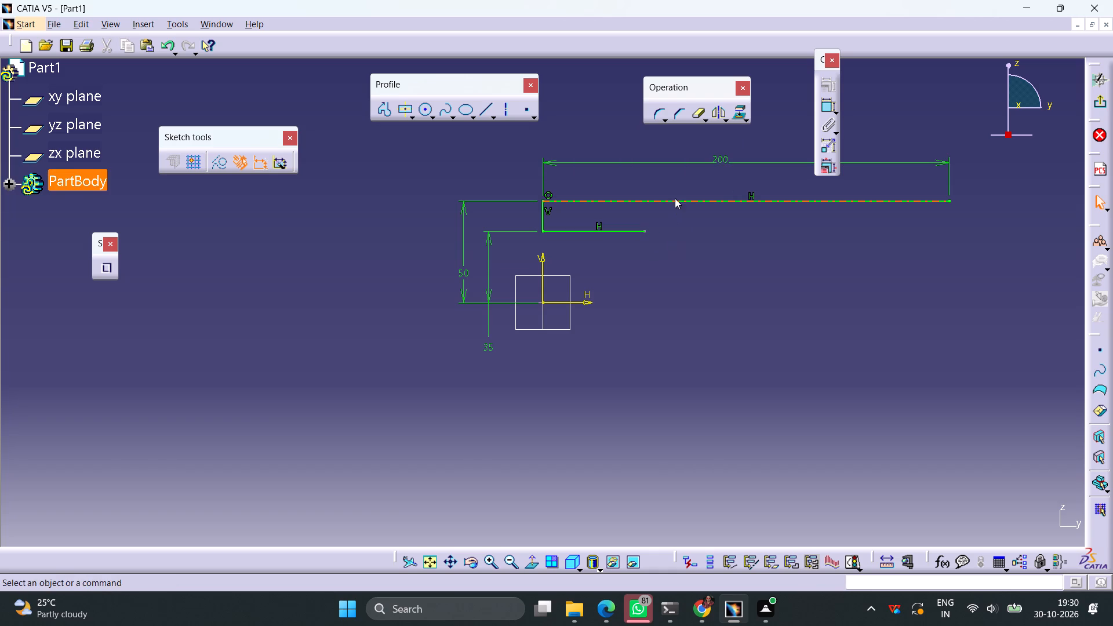
Sketch a short vertical line upward from the free end of the lower horizontal line.
{"action": "left_click", "coordinate": [486, 110]}
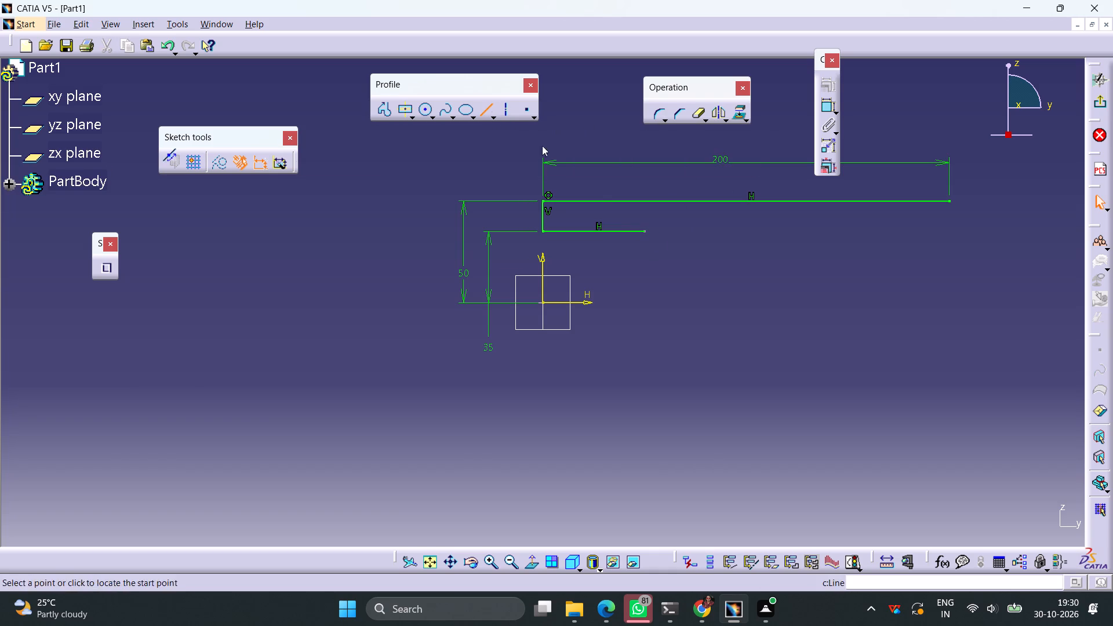
{"action": "left_click", "coordinate": [645, 232]}
{"action": "left_click", "coordinate": [644, 217]}
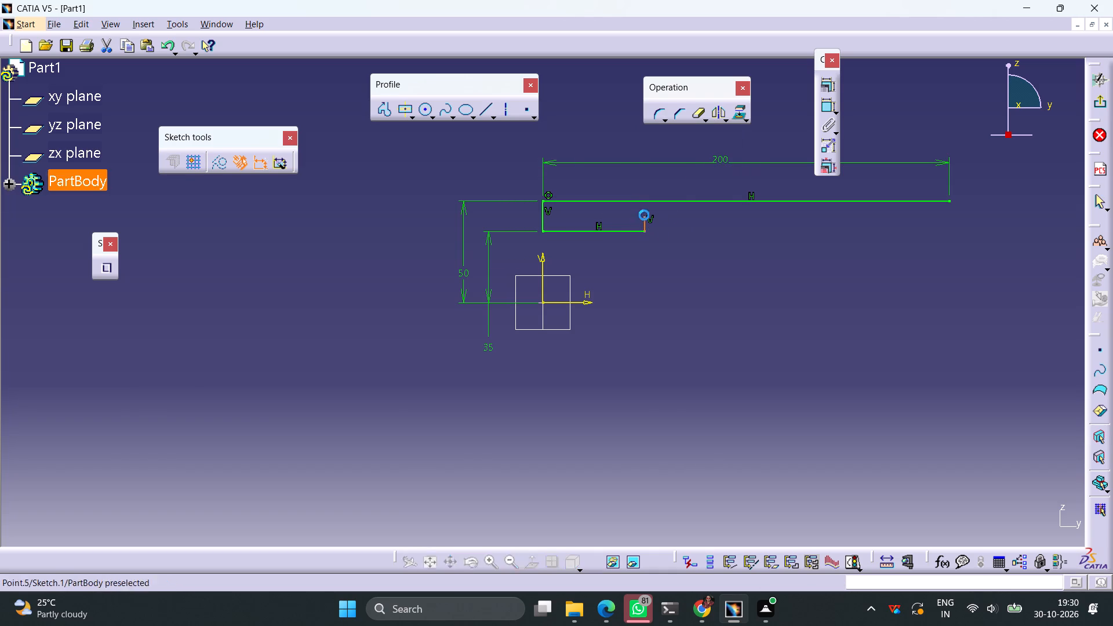
{"action": "left_click", "coordinate": [719, 286]}
Dimension the short vertical line's upper end point from the horizontal axis and set the distance to 75/2 (37.5 mm).
{"action": "left_click", "coordinate": [646, 215]}
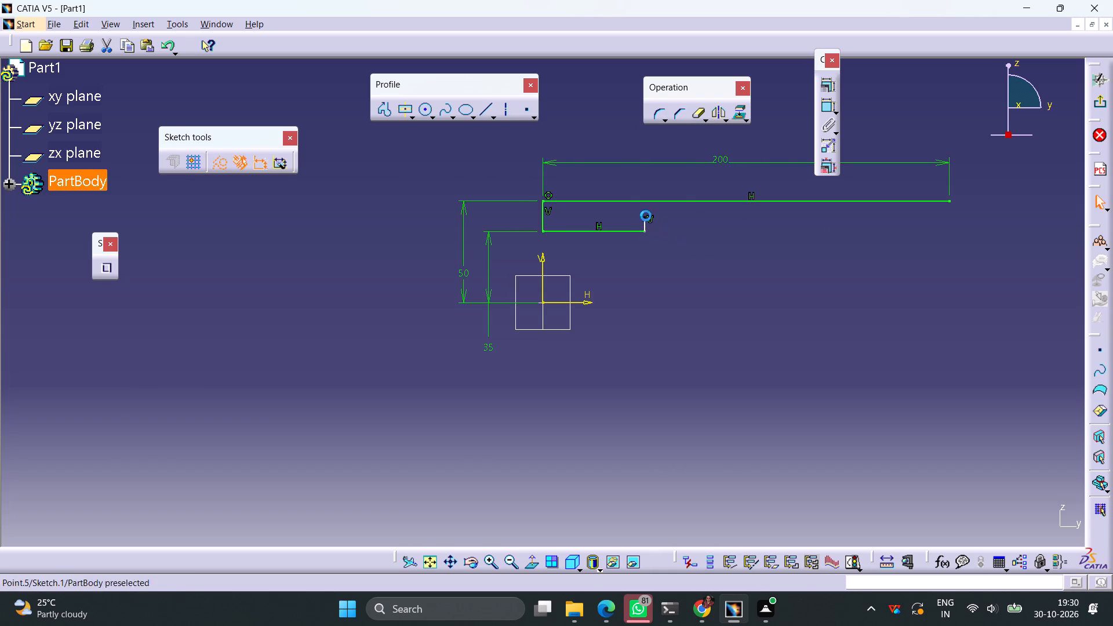
{"action": "left_click", "coordinate": [829, 108]}
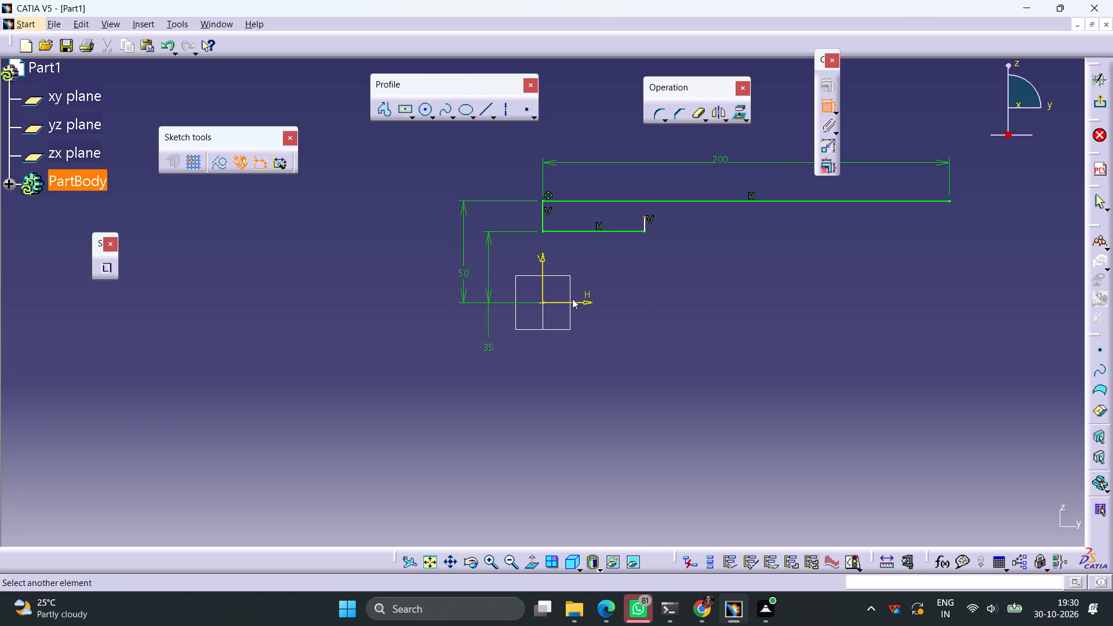
{"action": "left_click", "coordinate": [564, 302]}
{"action": "left_click", "coordinate": [624, 353]}
{"action": "double_click", "coordinate": [626, 350]}
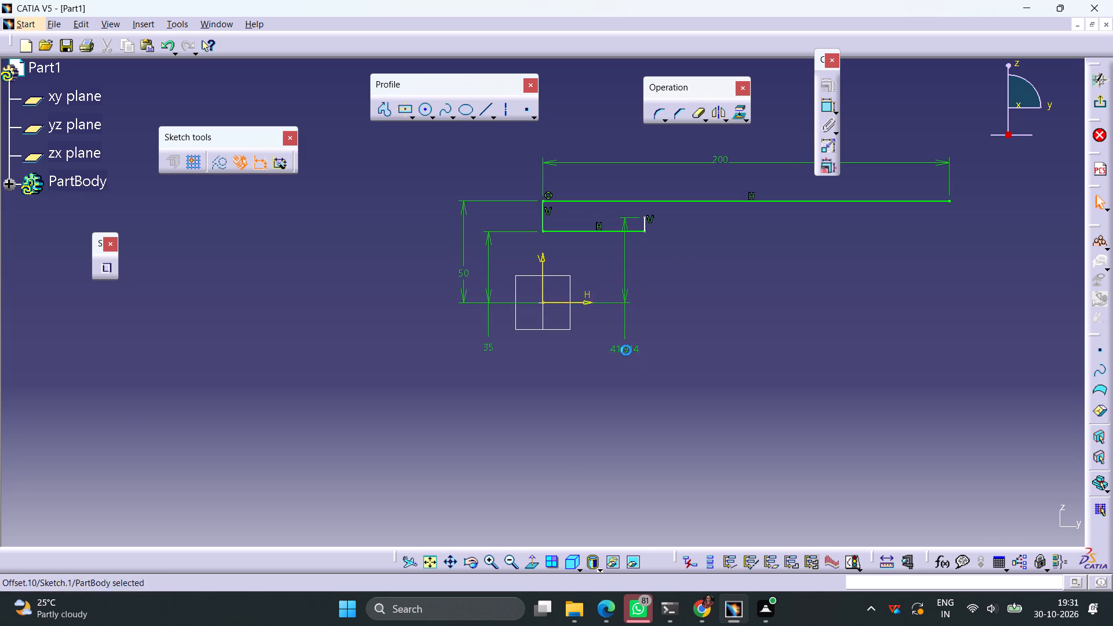
{"action": "type", "text": "75/2"}
{"action": "key", "text": "Return"}
{"action": "left_click", "coordinate": [759, 334]}
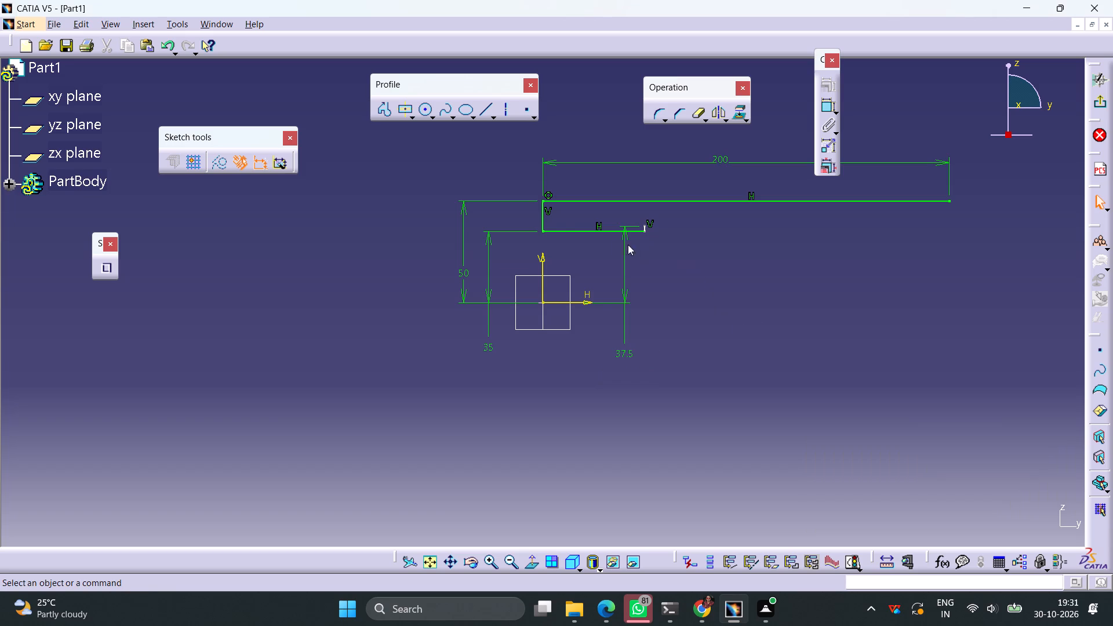
Dimension the lower horizontal line's length and set it to 30 mm.
{"action": "left_click", "coordinate": [588, 230]}
{"action": "left_click", "coordinate": [824, 109]}
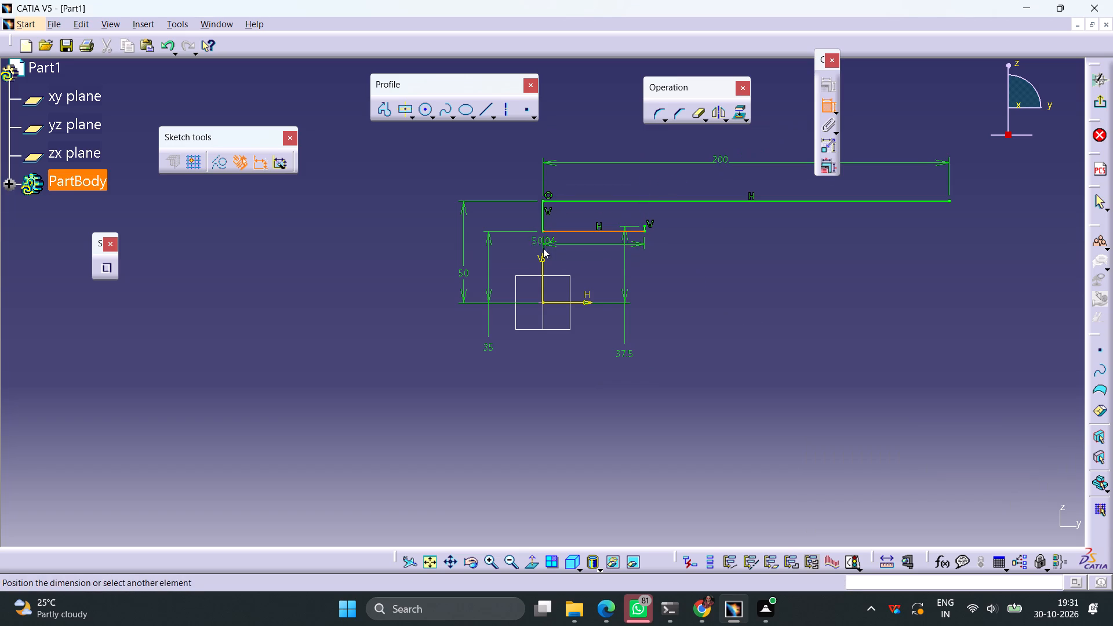
{"action": "left_click", "coordinate": [576, 249]}
{"action": "double_click", "coordinate": [580, 244]}
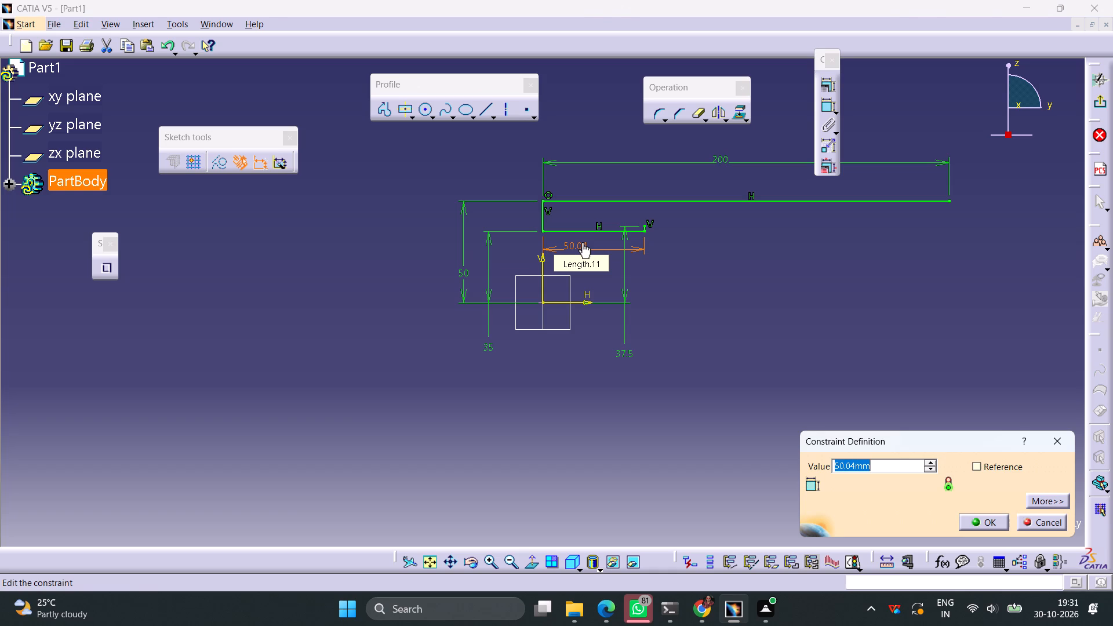
{"action": "type", "text": "30"}
{"action": "key", "text": "Return"}
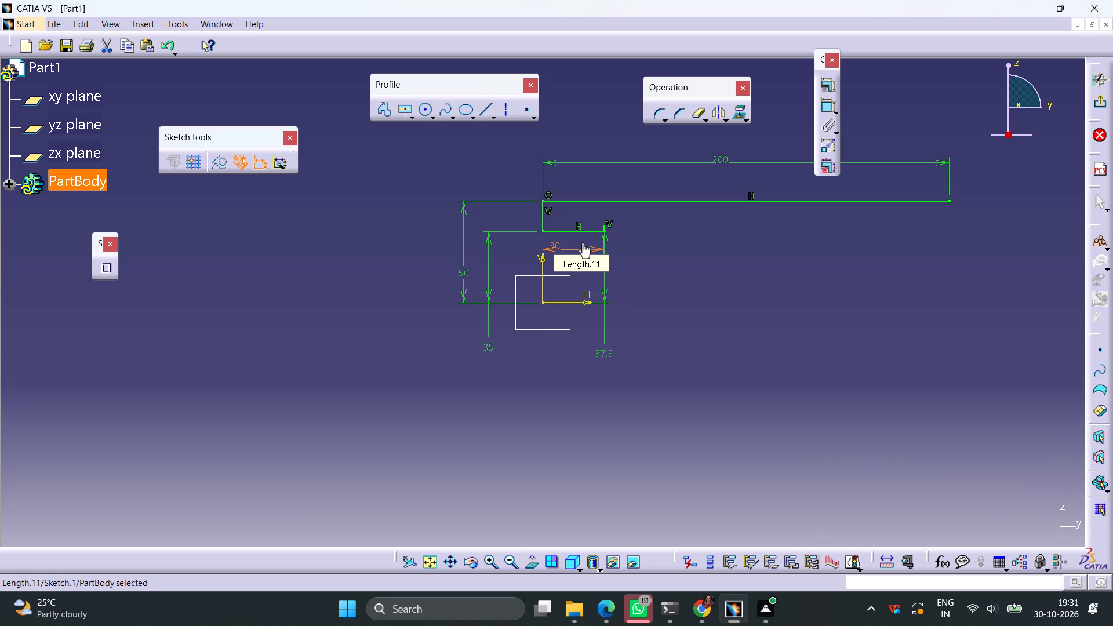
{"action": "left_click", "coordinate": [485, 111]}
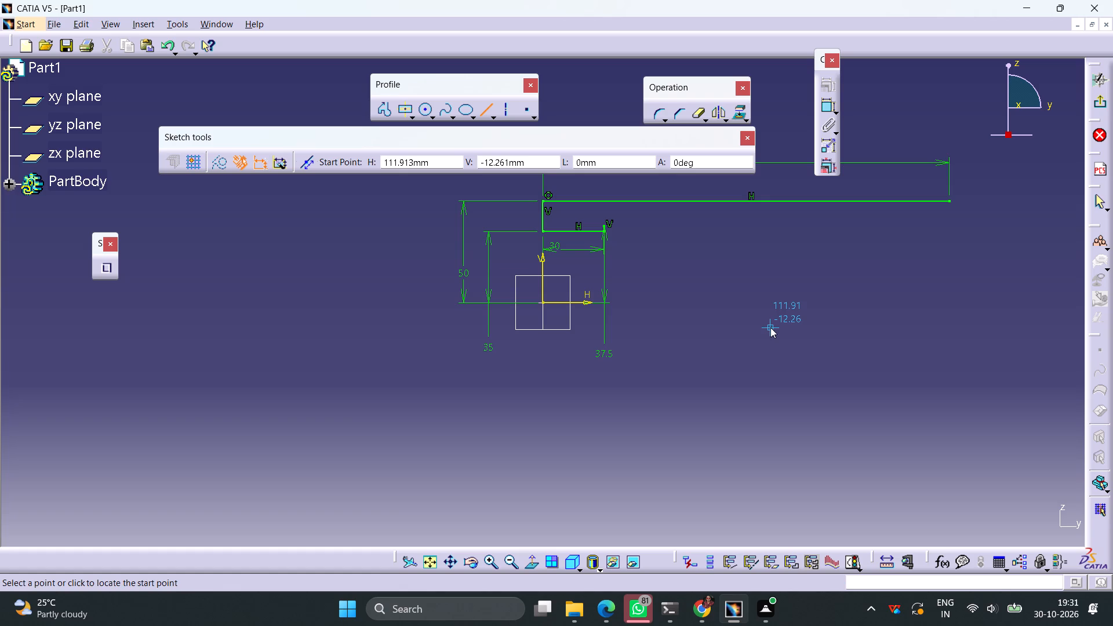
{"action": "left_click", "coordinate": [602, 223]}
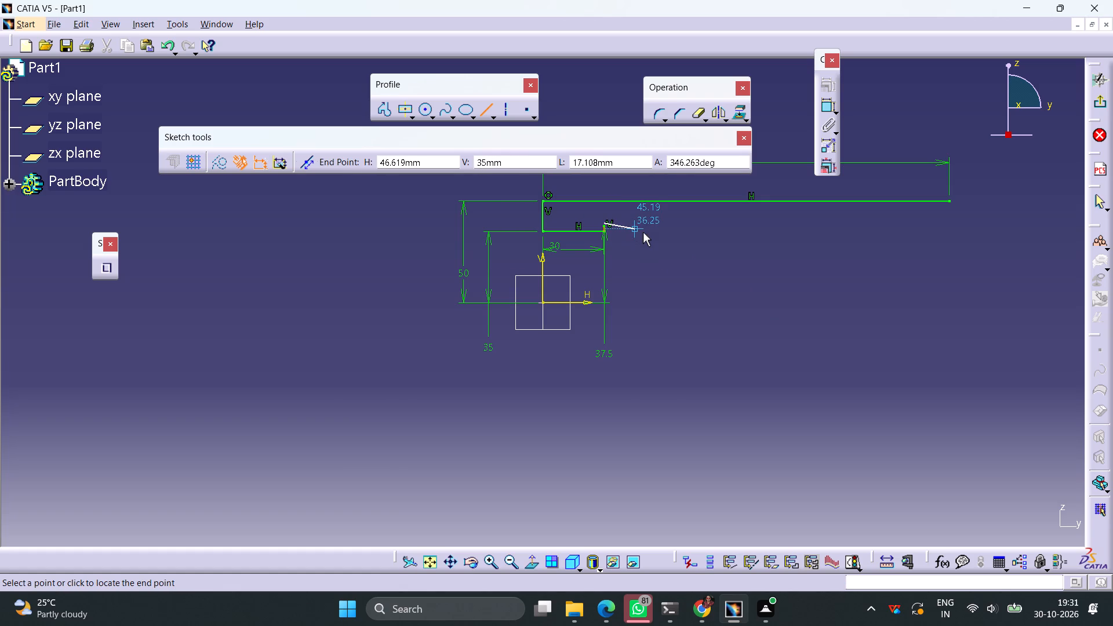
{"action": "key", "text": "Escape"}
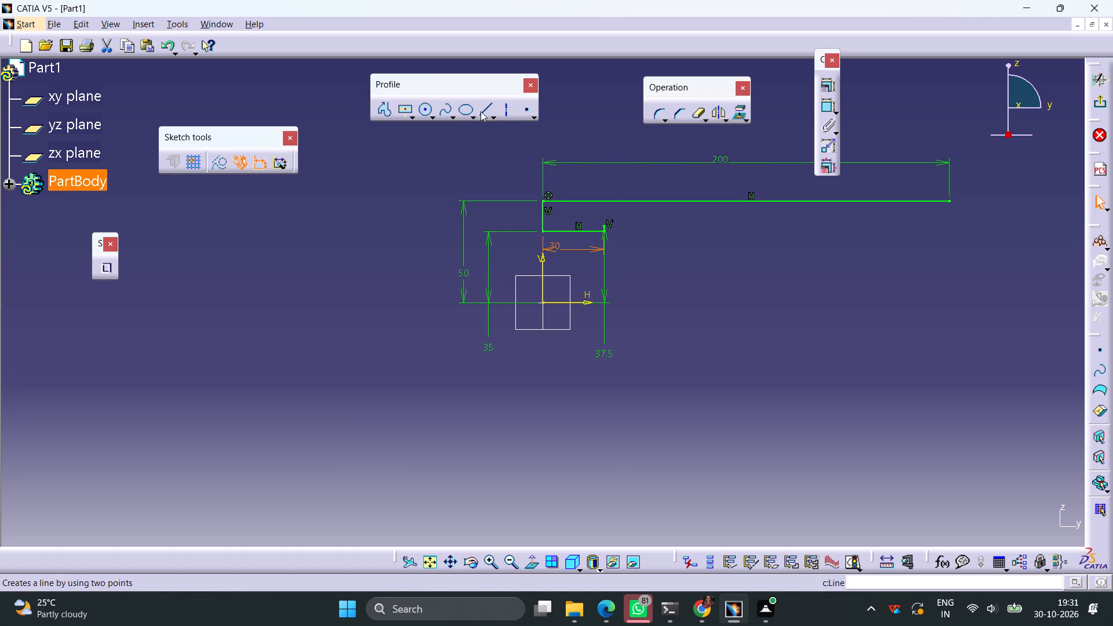
Sketch a horizontal line from the short vertical line's upper end, running parallel to the 200 mm line.
{"action": "left_click", "coordinate": [481, 111]}
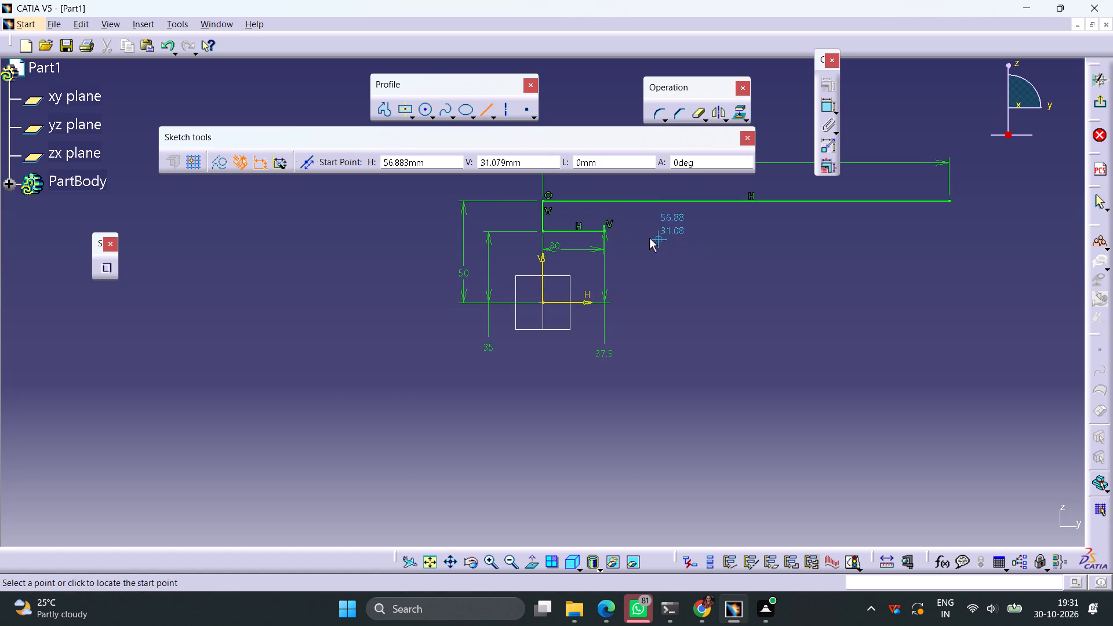
{"action": "left_click", "coordinate": [606, 225]}
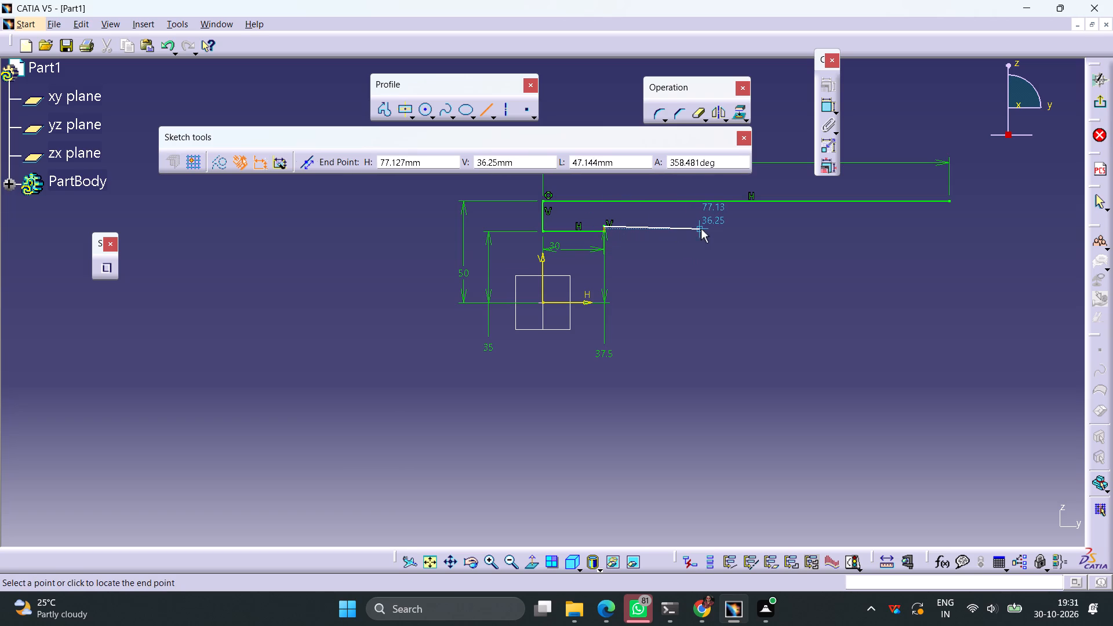
{"action": "left_click", "coordinate": [711, 225]}
{"action": "left_click", "coordinate": [748, 287]}
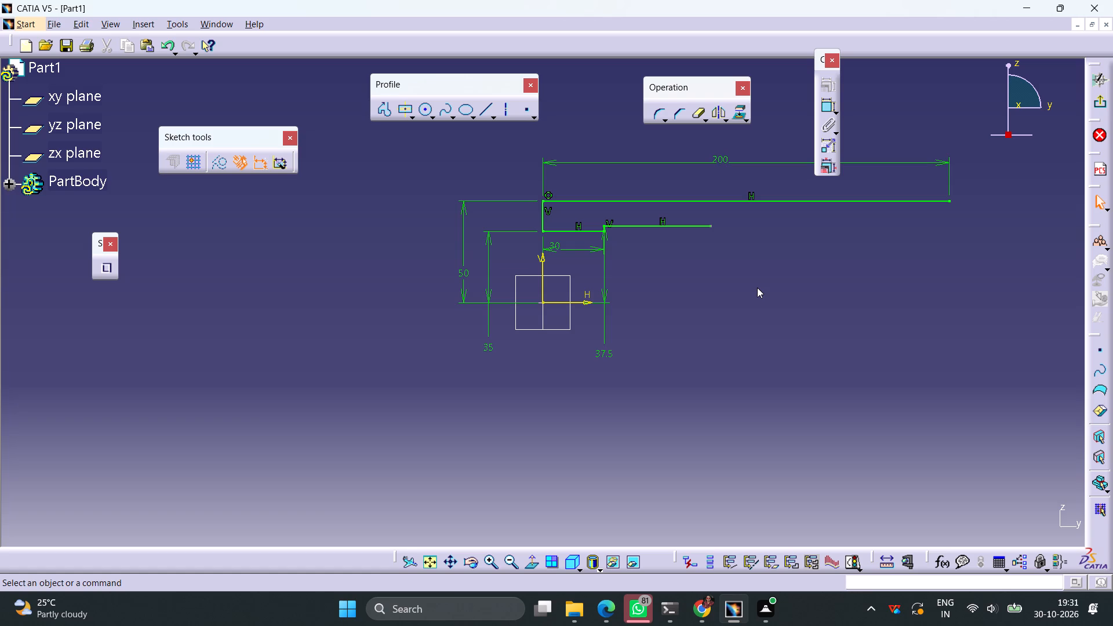
Set the lower horizontal line's length dimension to 38 mm.
{"action": "double_click", "coordinate": [559, 253]}
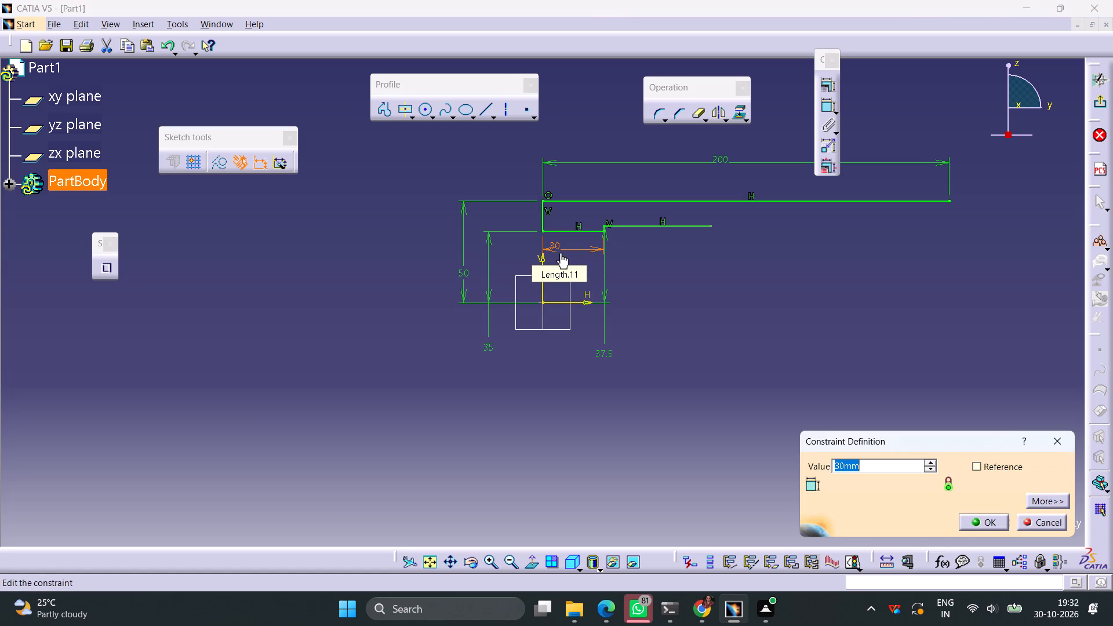
{"action": "type", "text": "38"}
{"action": "key", "text": "Return"}
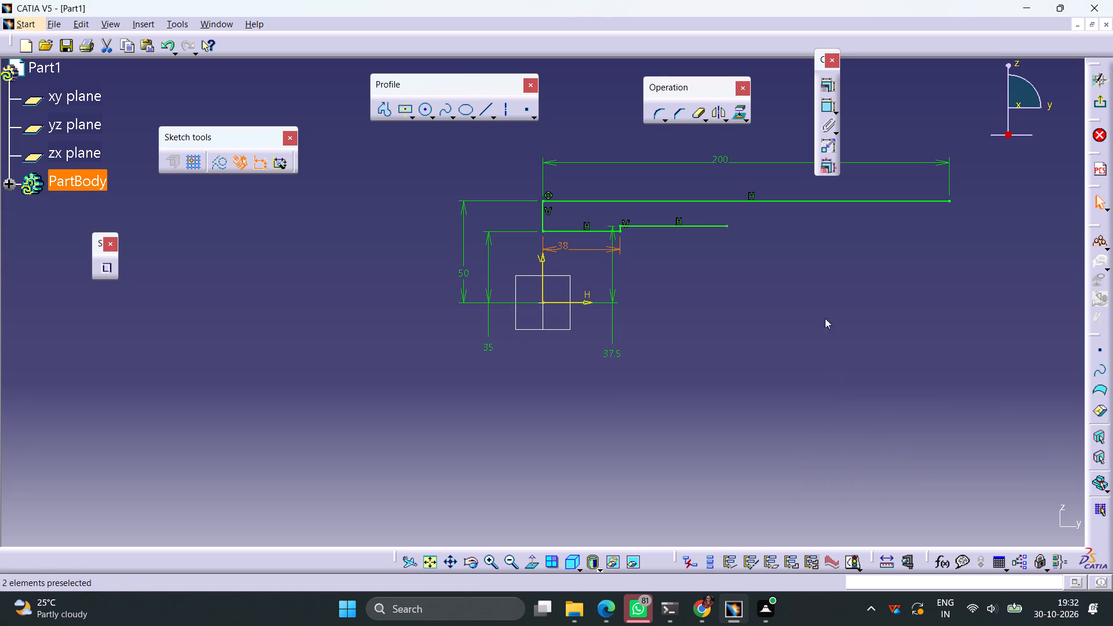
{"action": "left_click", "coordinate": [814, 297]}
Dimension the horizontal distance between the raised line's free end and the 200 mm line's far end, and set it to 68 mm.
{"action": "left_click", "coordinate": [727, 228]}
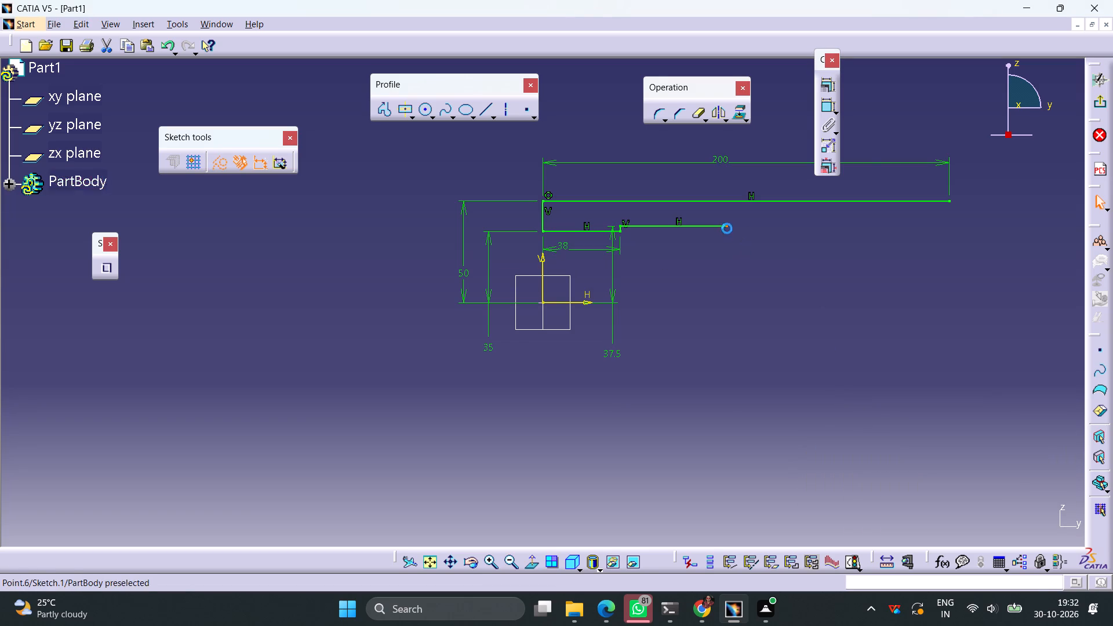
{"action": "left_click", "coordinate": [825, 107]}
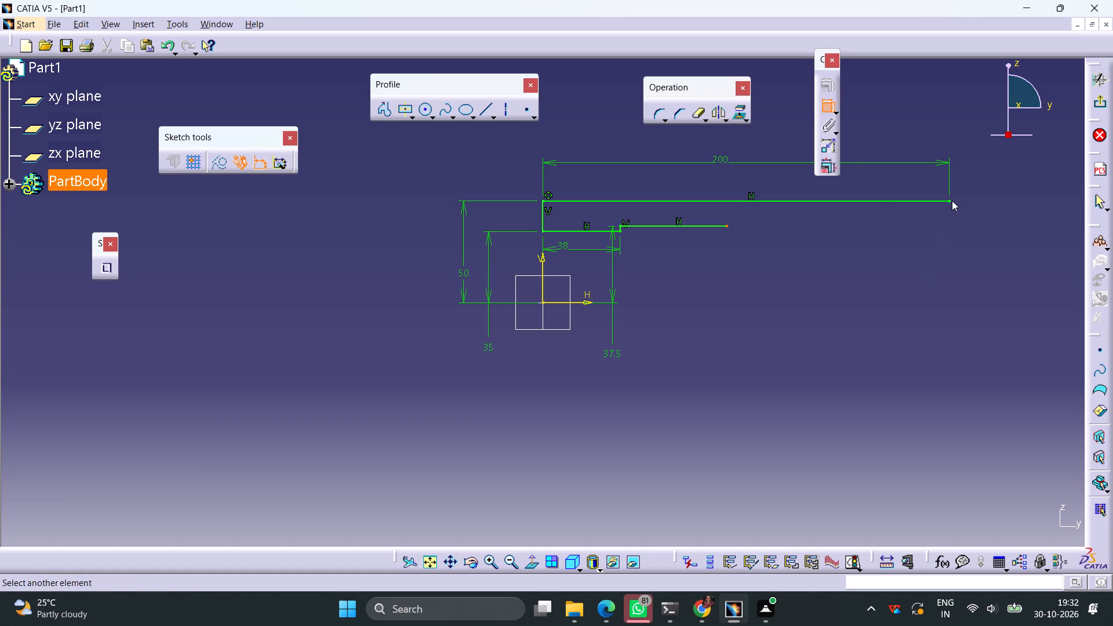
{"action": "left_click", "coordinate": [947, 202]}
{"action": "right_click", "coordinate": [916, 303]}
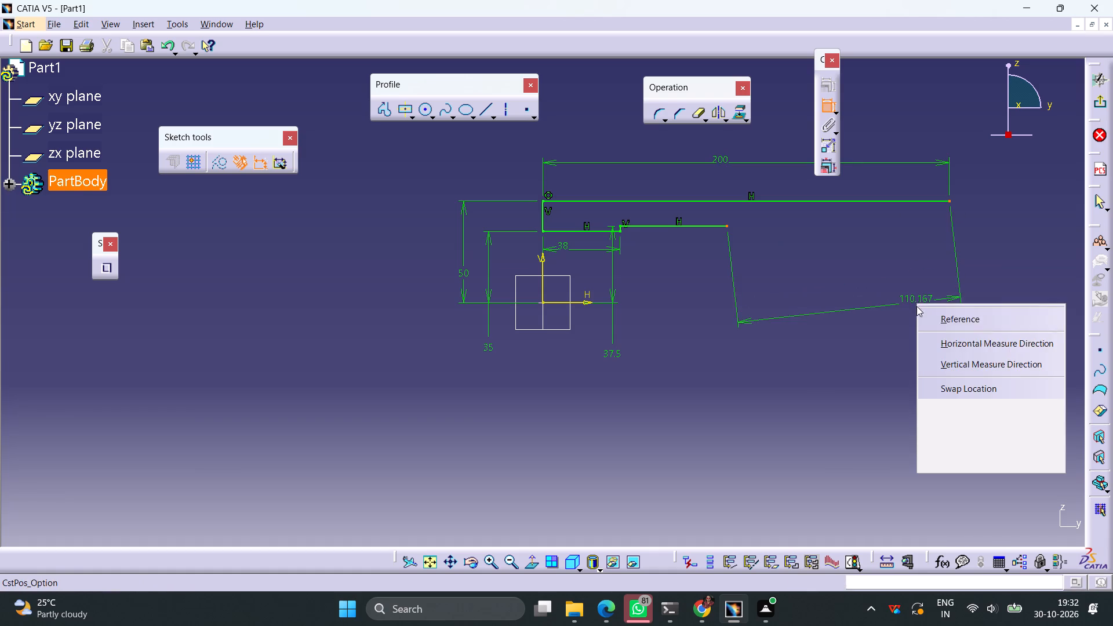
{"action": "left_click", "coordinate": [963, 350]}
{"action": "left_click", "coordinate": [892, 333]}
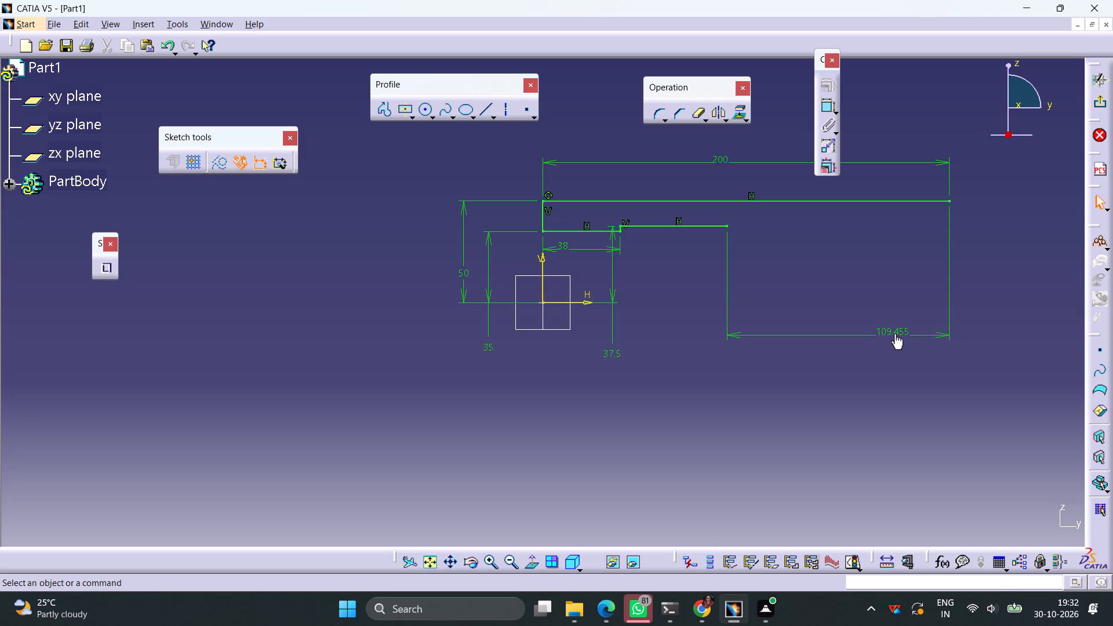
{"action": "double_click", "coordinate": [894, 333]}
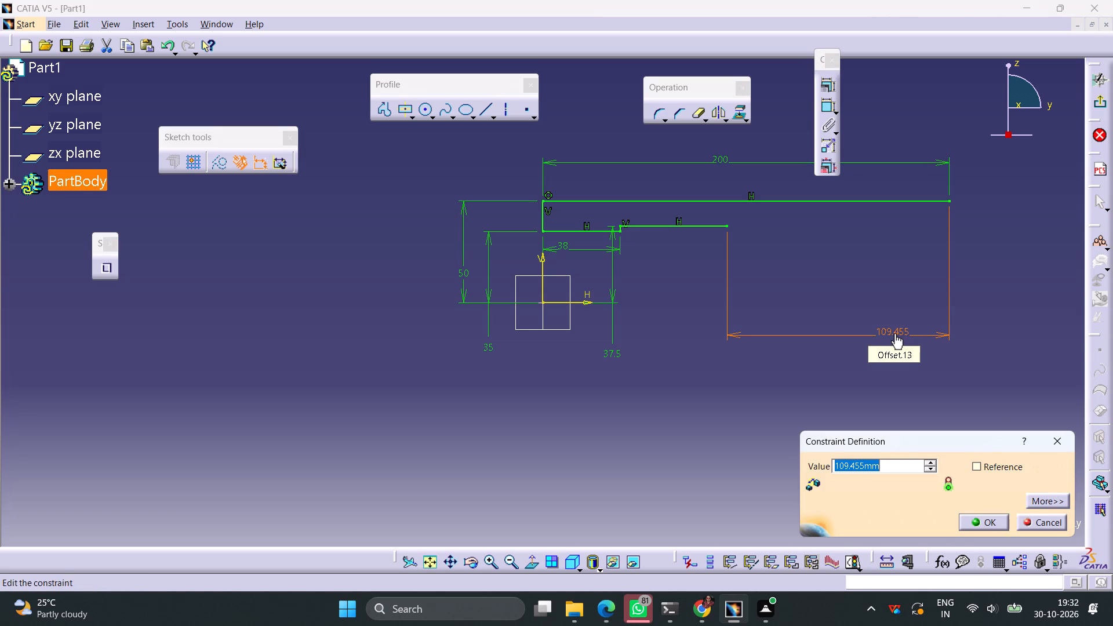
{"action": "type", "text": "68"}
{"action": "key", "text": "Return"}
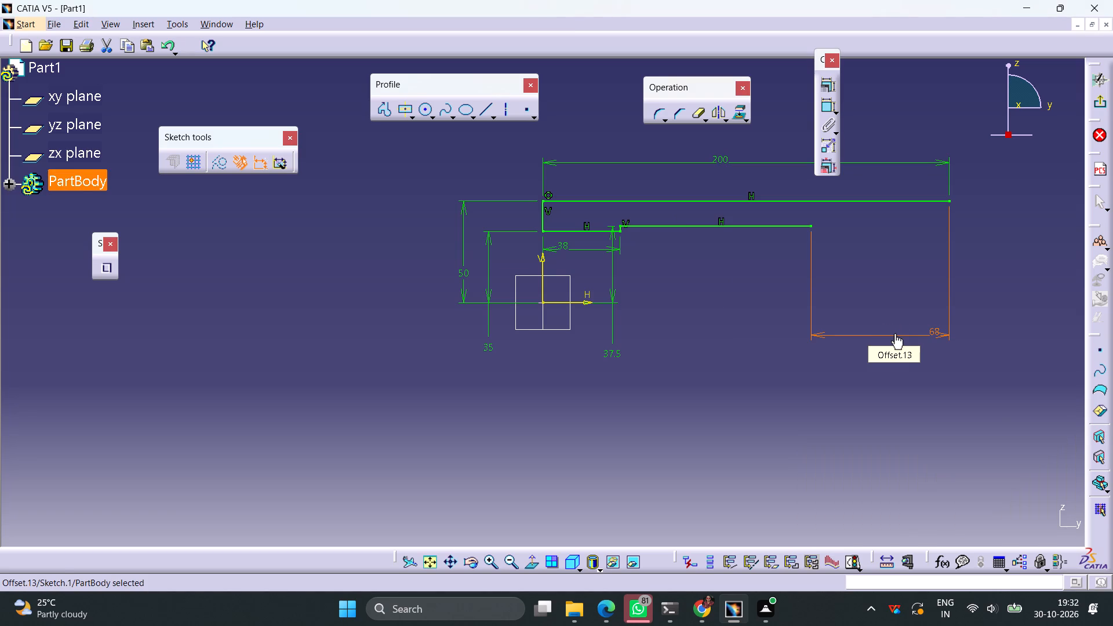
{"action": "left_click", "coordinate": [749, 377]}
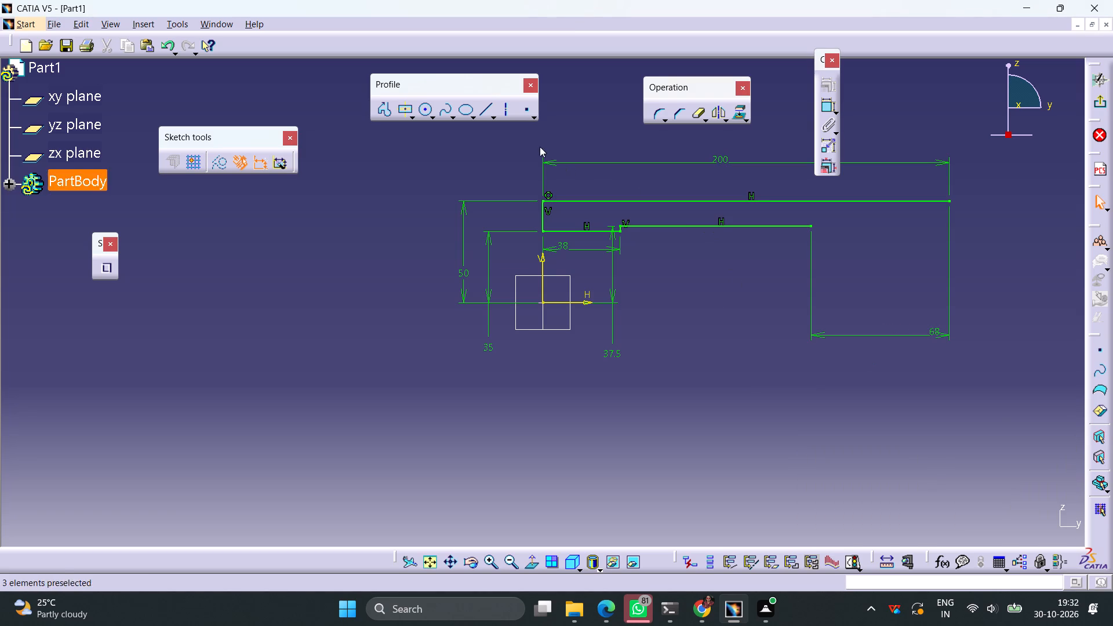
Sketch a short vertical line downward from the raised line's free end to the level of the 38 mm line.
{"action": "left_click", "coordinate": [482, 111]}
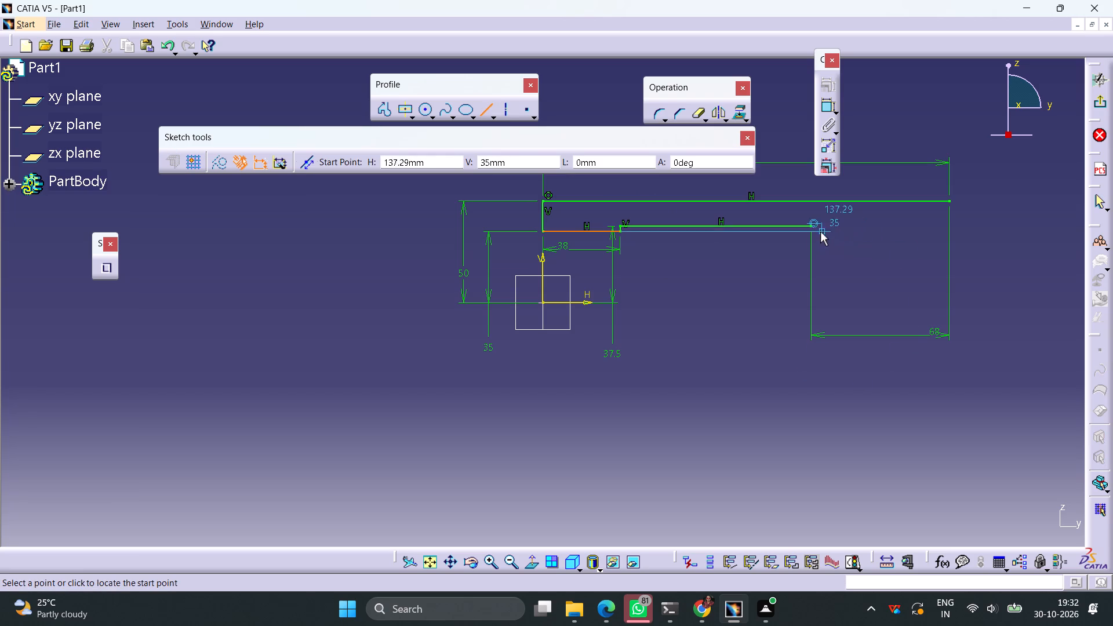
{"action": "left_click", "coordinate": [812, 226]}
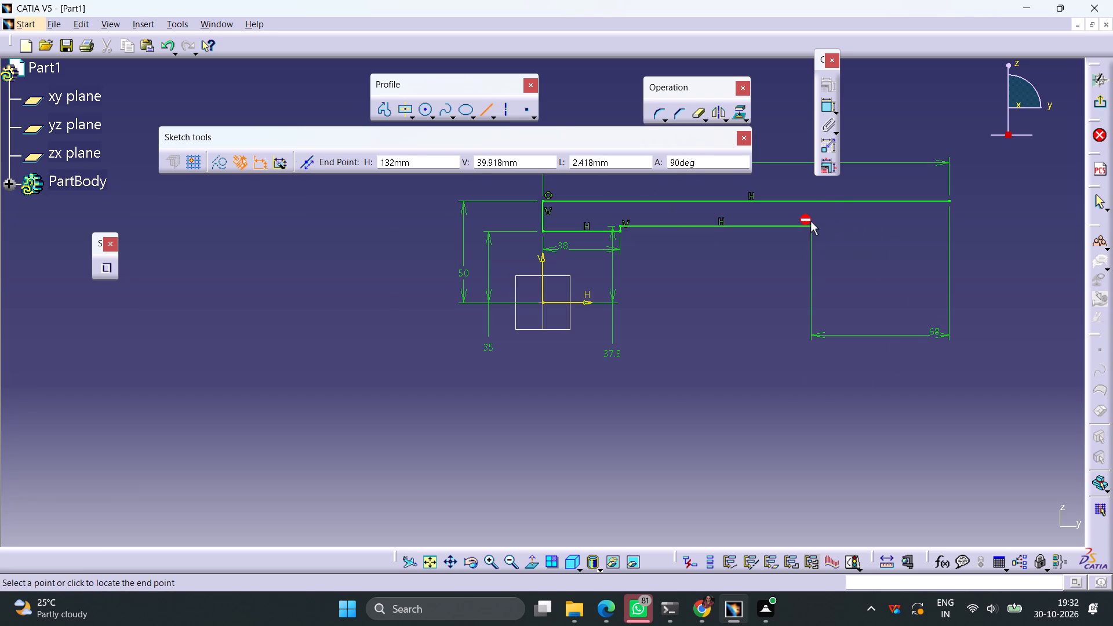
{"action": "left_click", "coordinate": [810, 234]}
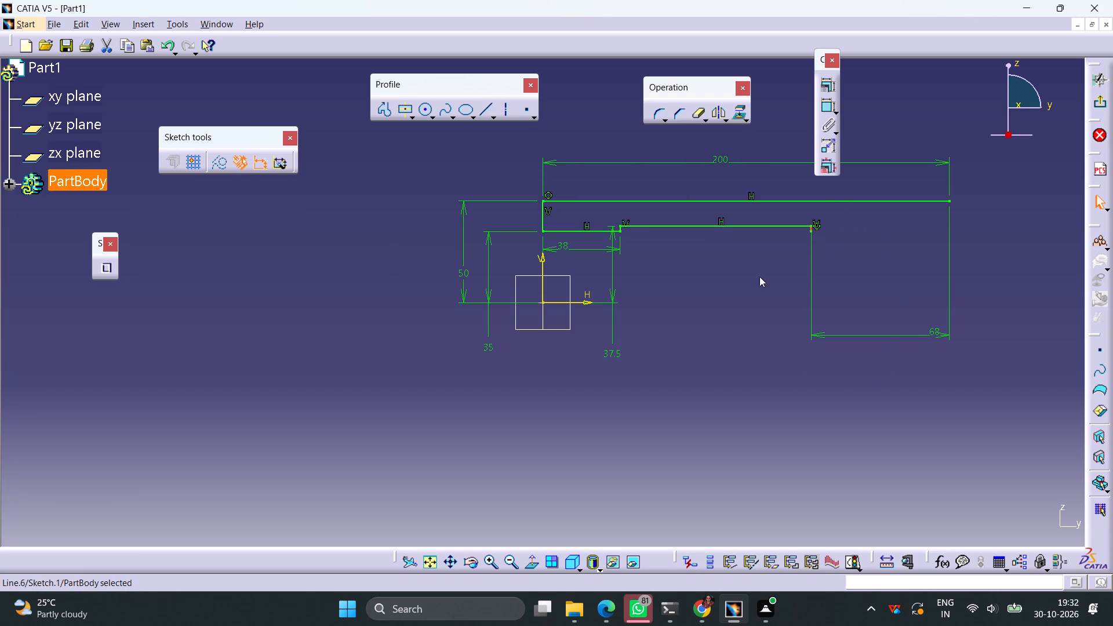
{"action": "left_click", "coordinate": [759, 278]}
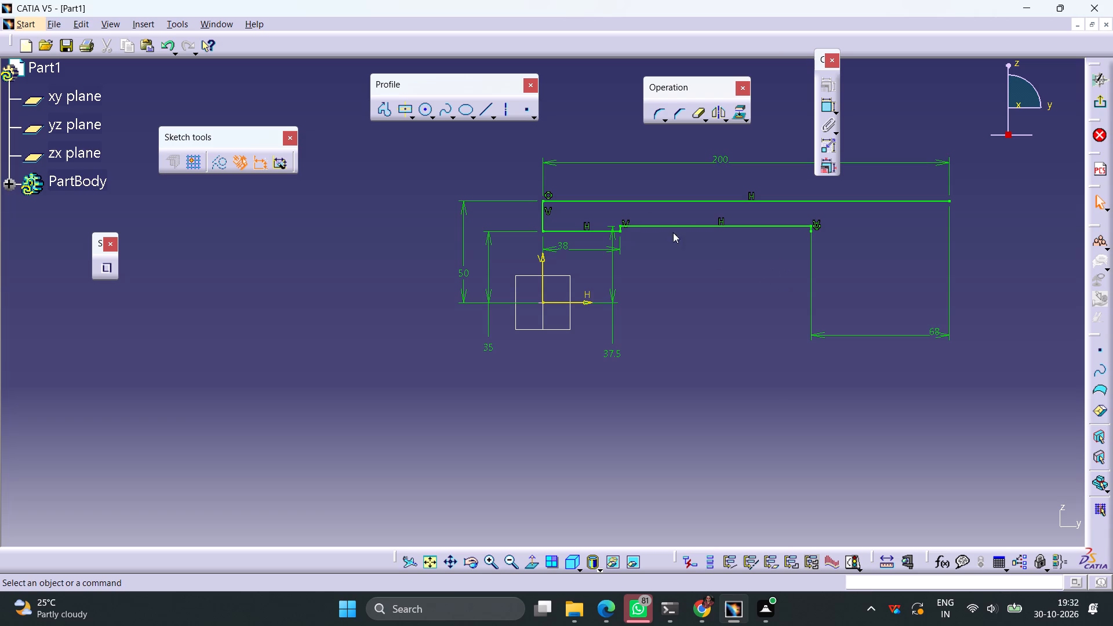
Sketch a 68 mm horizontal line from the second short vertical line's lower end to below the 200 mm line's far end.
{"action": "left_click", "coordinate": [487, 109]}
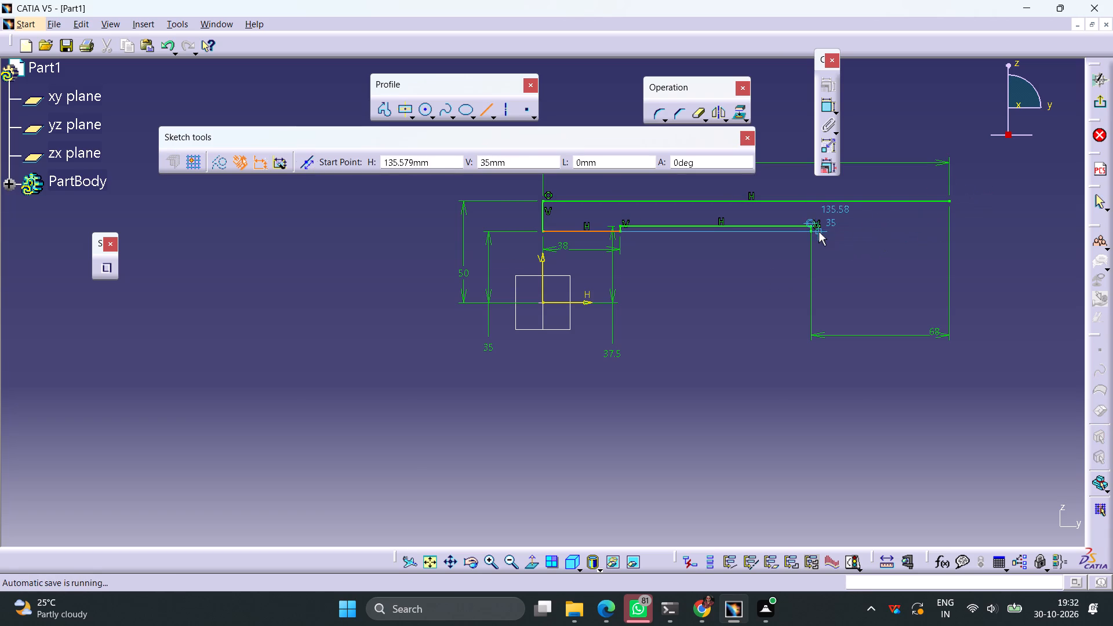
{"action": "left_click", "coordinate": [811, 232]}
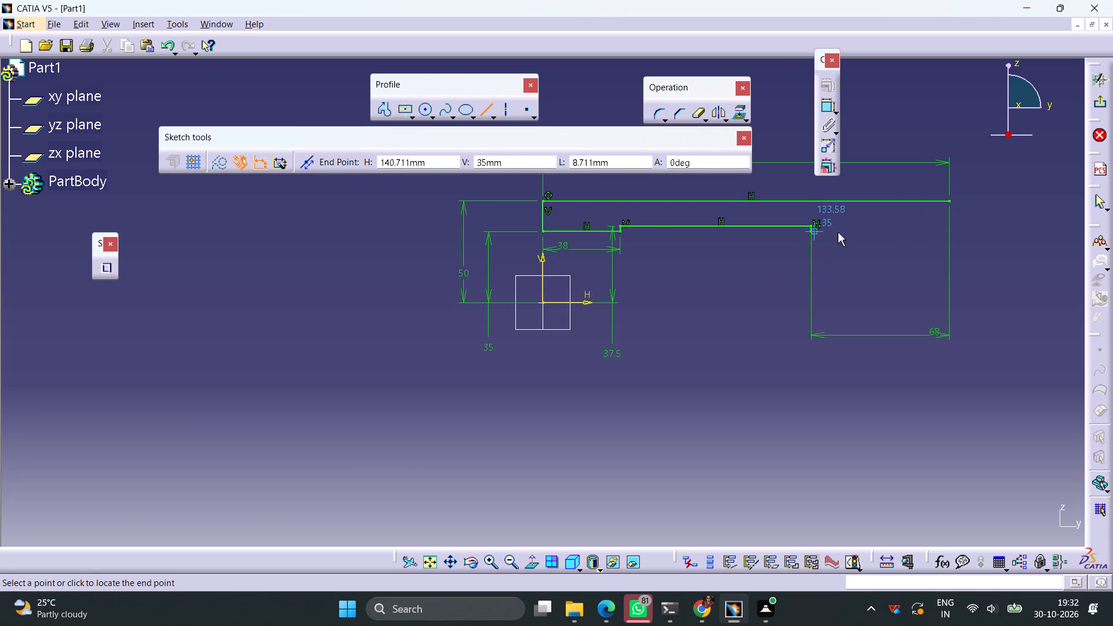
{"action": "left_click", "coordinate": [951, 233]}
{"action": "left_click", "coordinate": [970, 276]}
Close the profile with a vertical line joining the far ends of the 200 mm line and the 68 mm line.
{"action": "left_click", "coordinate": [479, 112]}
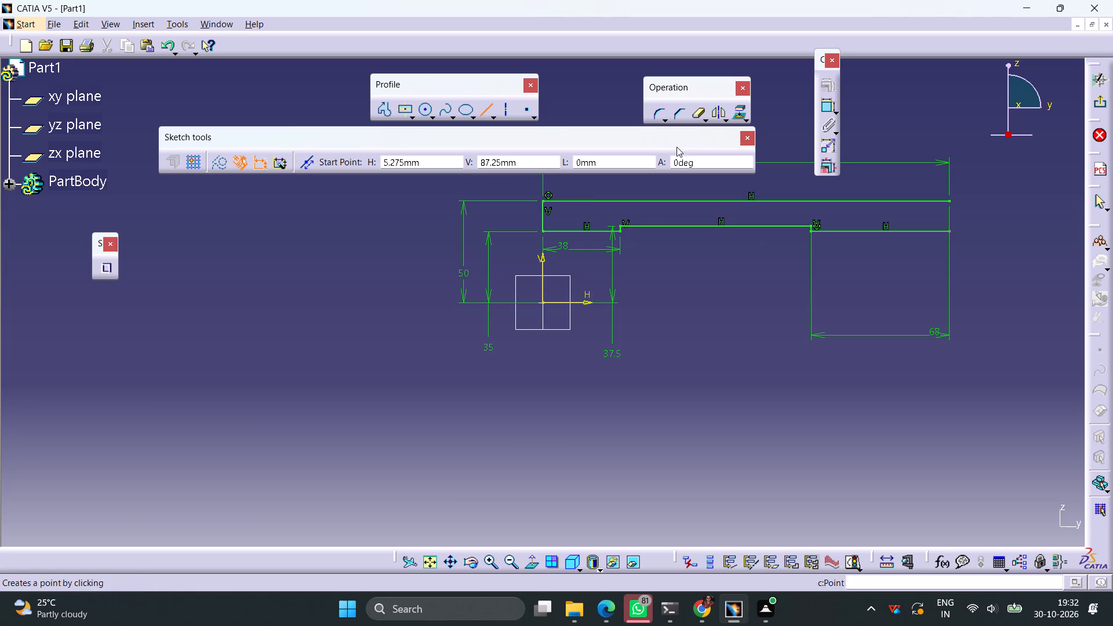
{"action": "left_click", "coordinate": [948, 201]}
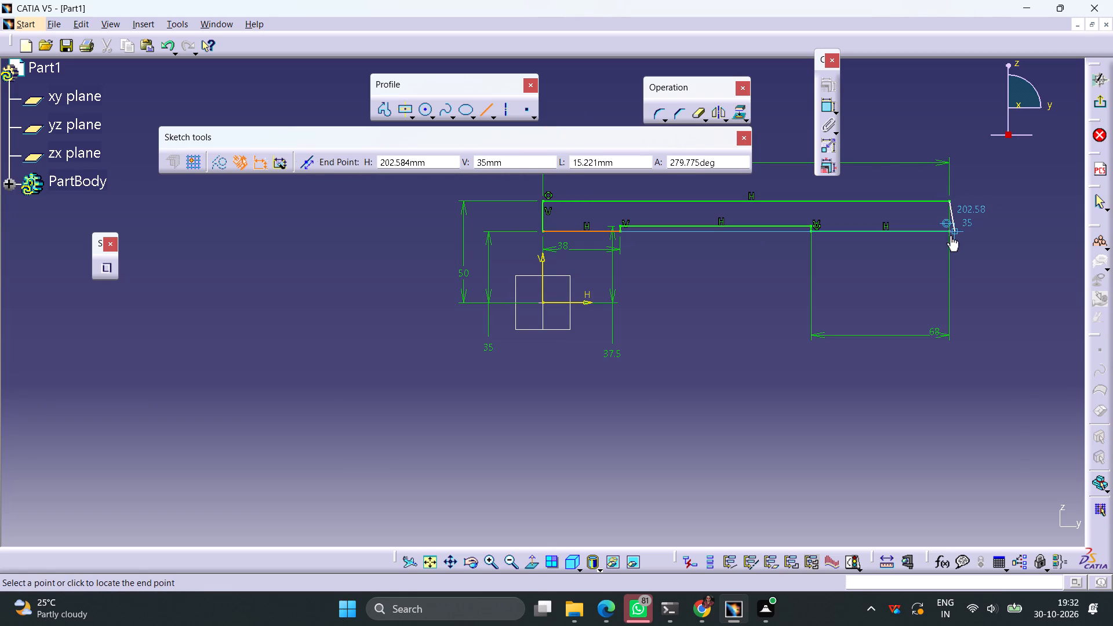
{"action": "left_click", "coordinate": [952, 232]}
{"action": "left_click", "coordinate": [903, 274]}
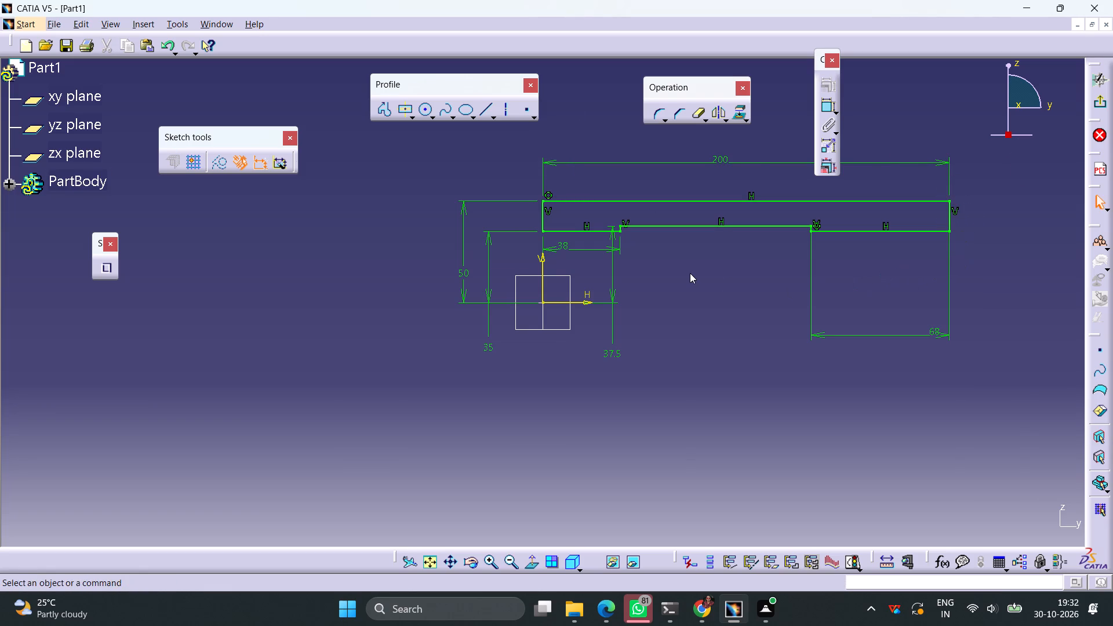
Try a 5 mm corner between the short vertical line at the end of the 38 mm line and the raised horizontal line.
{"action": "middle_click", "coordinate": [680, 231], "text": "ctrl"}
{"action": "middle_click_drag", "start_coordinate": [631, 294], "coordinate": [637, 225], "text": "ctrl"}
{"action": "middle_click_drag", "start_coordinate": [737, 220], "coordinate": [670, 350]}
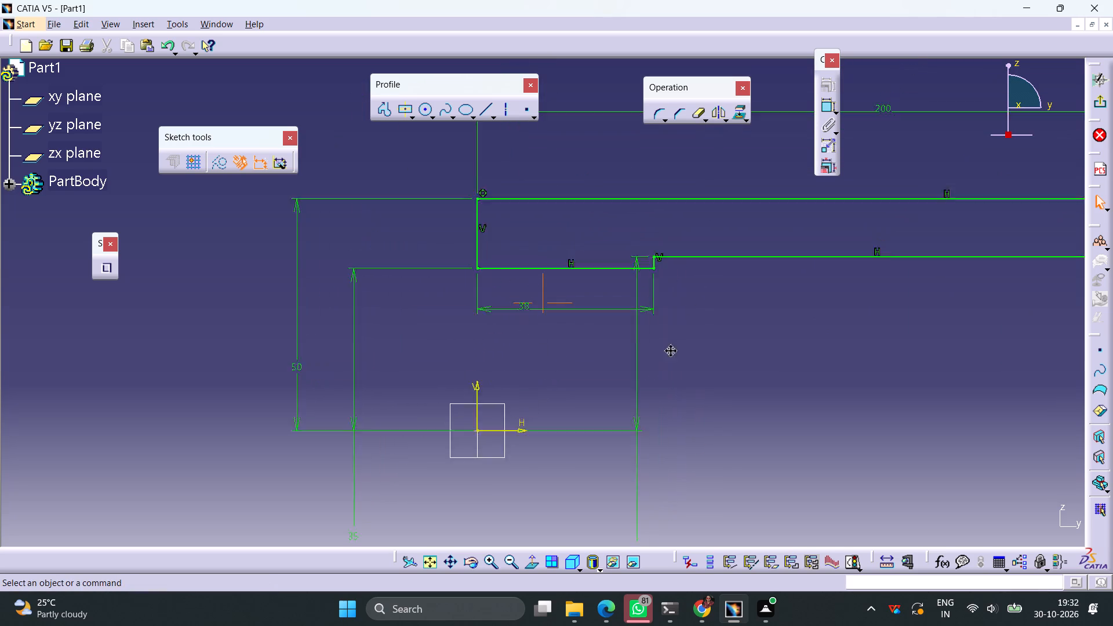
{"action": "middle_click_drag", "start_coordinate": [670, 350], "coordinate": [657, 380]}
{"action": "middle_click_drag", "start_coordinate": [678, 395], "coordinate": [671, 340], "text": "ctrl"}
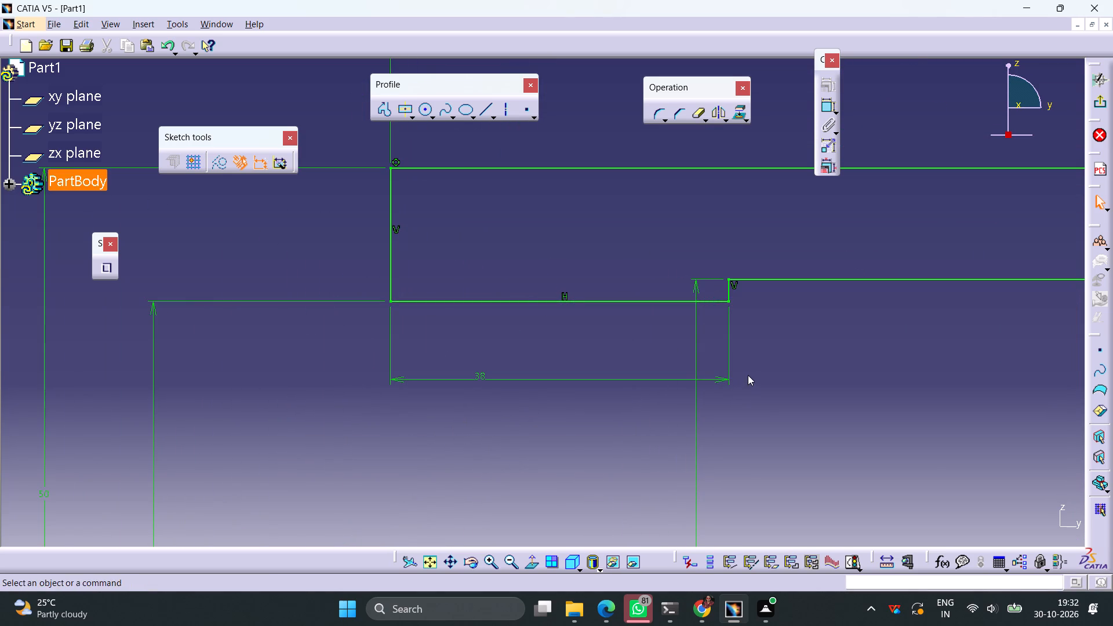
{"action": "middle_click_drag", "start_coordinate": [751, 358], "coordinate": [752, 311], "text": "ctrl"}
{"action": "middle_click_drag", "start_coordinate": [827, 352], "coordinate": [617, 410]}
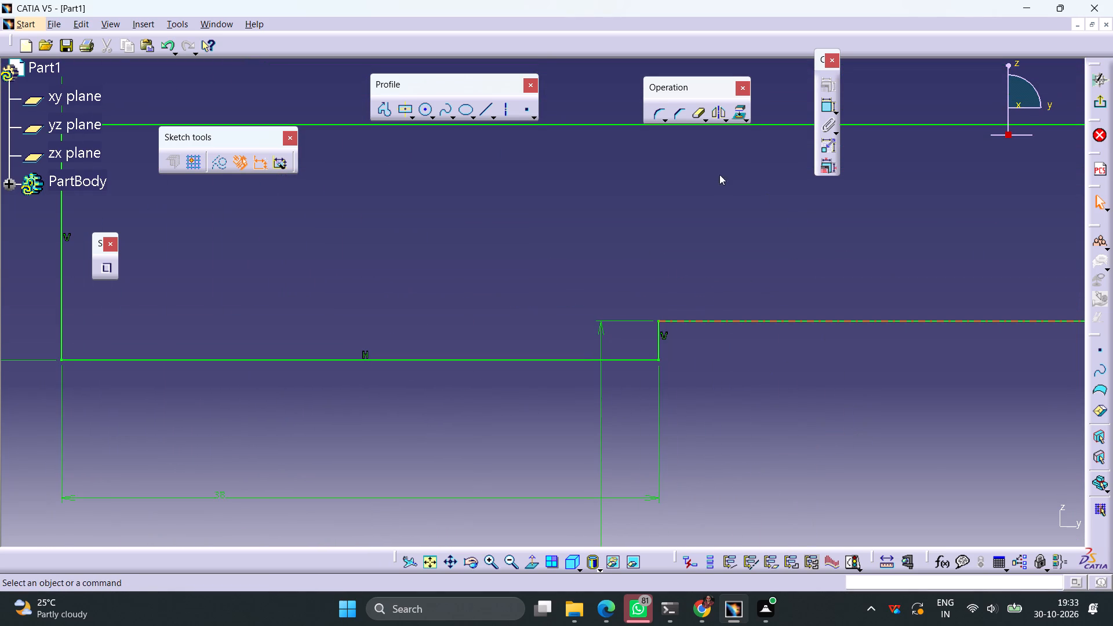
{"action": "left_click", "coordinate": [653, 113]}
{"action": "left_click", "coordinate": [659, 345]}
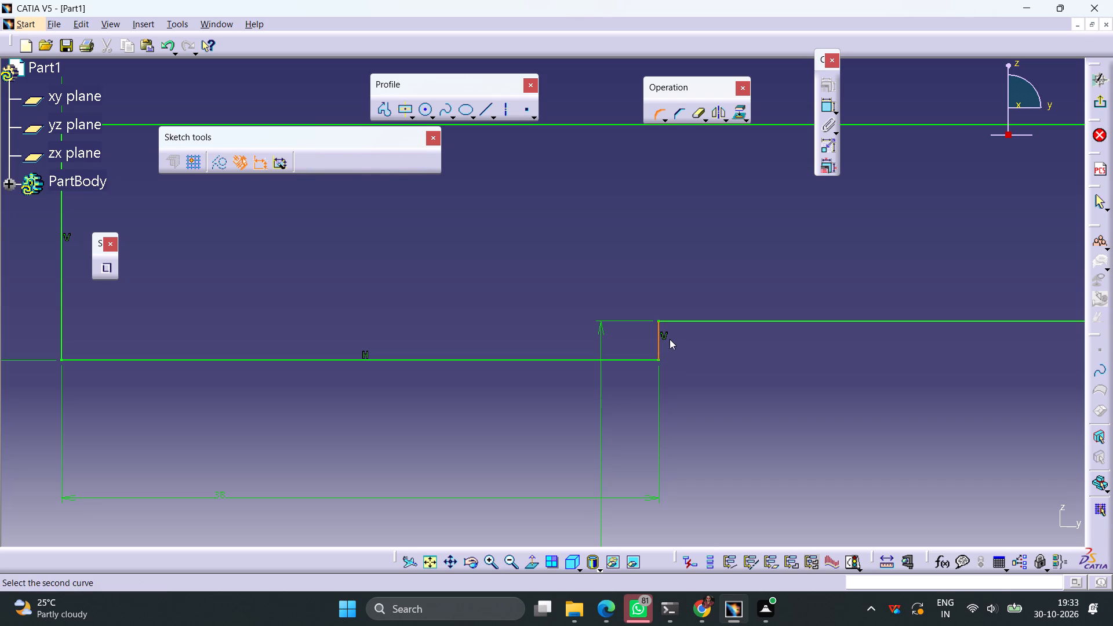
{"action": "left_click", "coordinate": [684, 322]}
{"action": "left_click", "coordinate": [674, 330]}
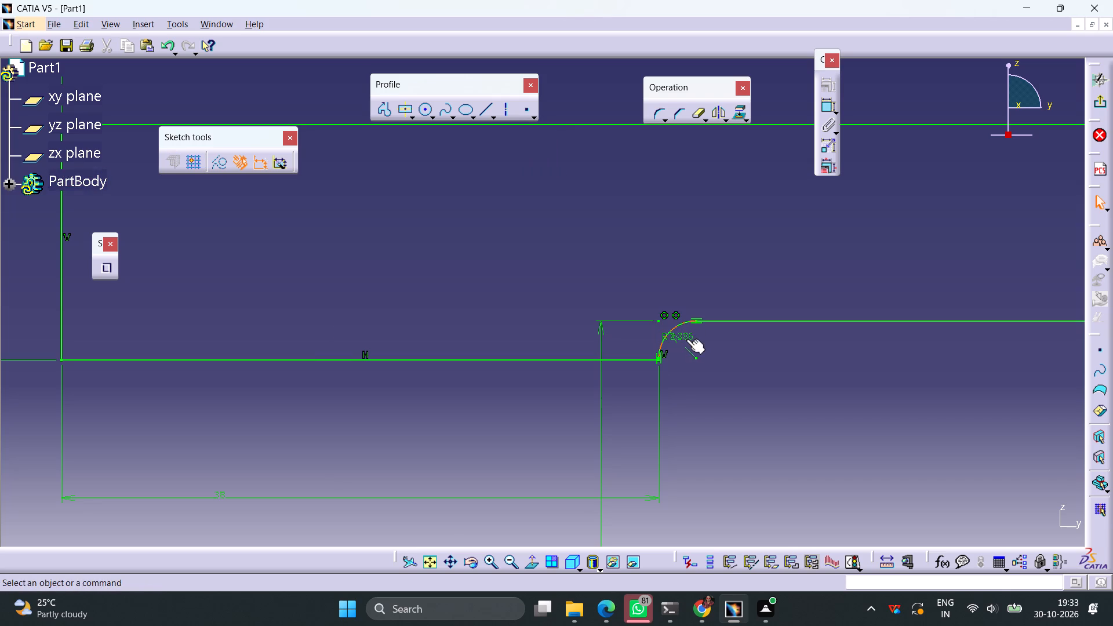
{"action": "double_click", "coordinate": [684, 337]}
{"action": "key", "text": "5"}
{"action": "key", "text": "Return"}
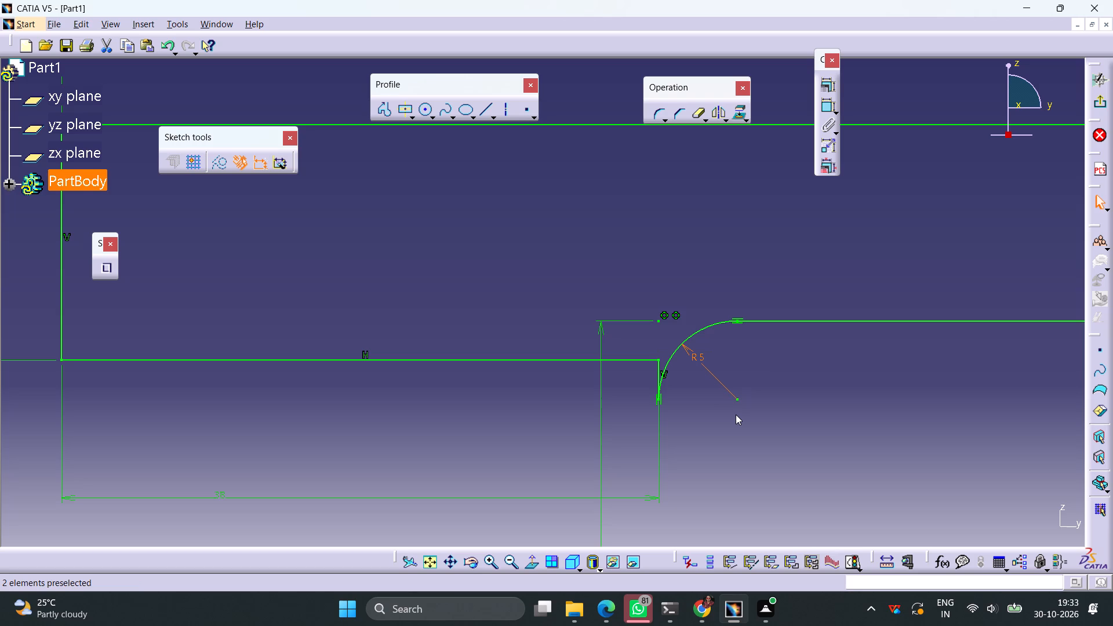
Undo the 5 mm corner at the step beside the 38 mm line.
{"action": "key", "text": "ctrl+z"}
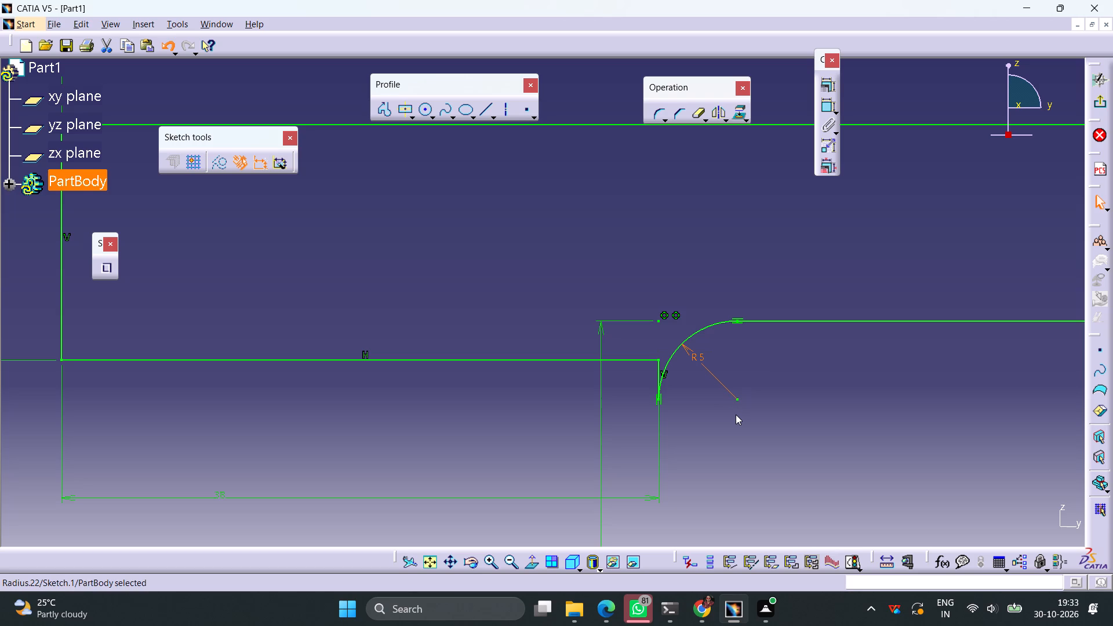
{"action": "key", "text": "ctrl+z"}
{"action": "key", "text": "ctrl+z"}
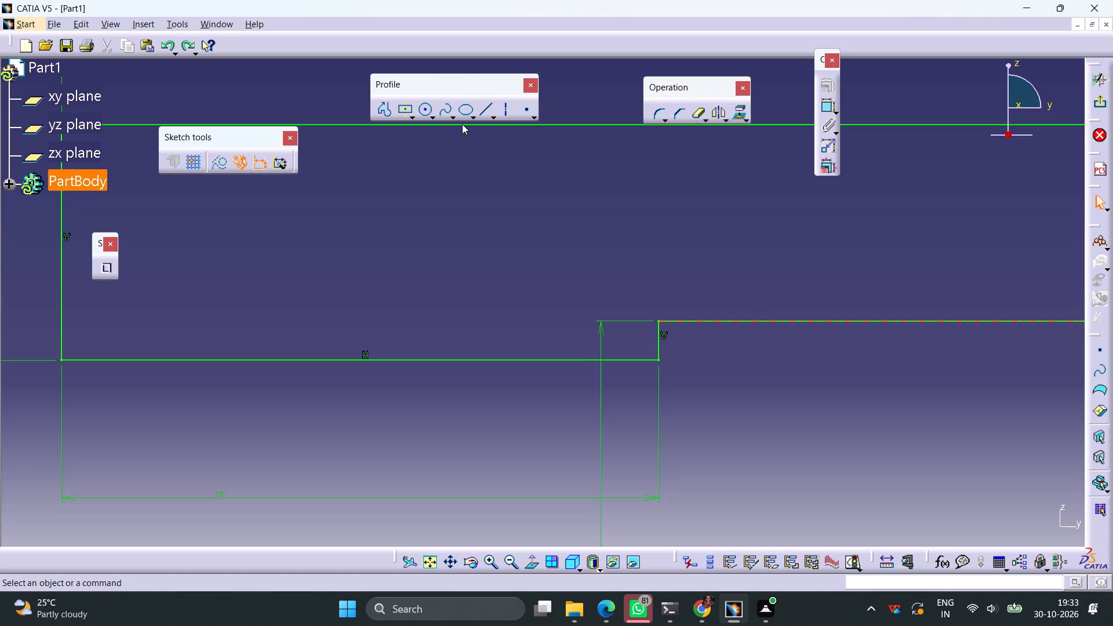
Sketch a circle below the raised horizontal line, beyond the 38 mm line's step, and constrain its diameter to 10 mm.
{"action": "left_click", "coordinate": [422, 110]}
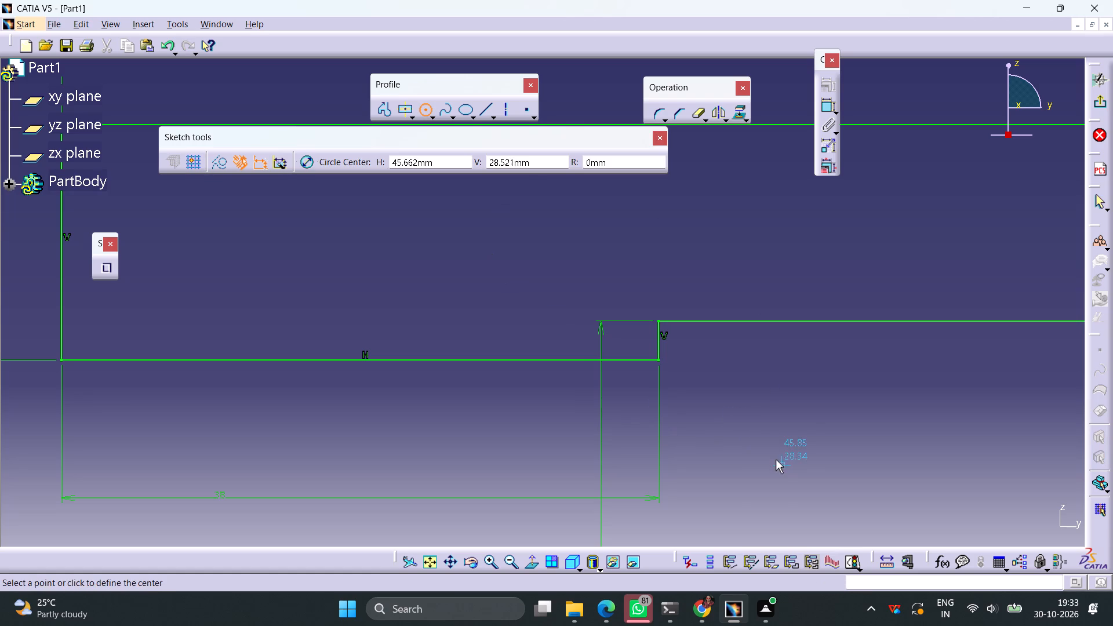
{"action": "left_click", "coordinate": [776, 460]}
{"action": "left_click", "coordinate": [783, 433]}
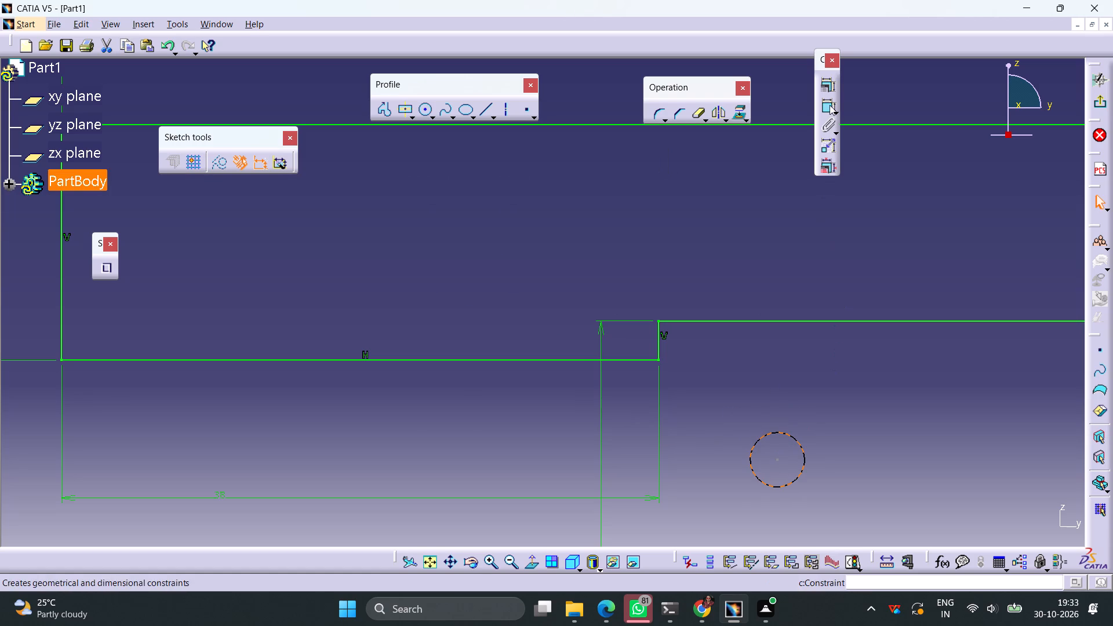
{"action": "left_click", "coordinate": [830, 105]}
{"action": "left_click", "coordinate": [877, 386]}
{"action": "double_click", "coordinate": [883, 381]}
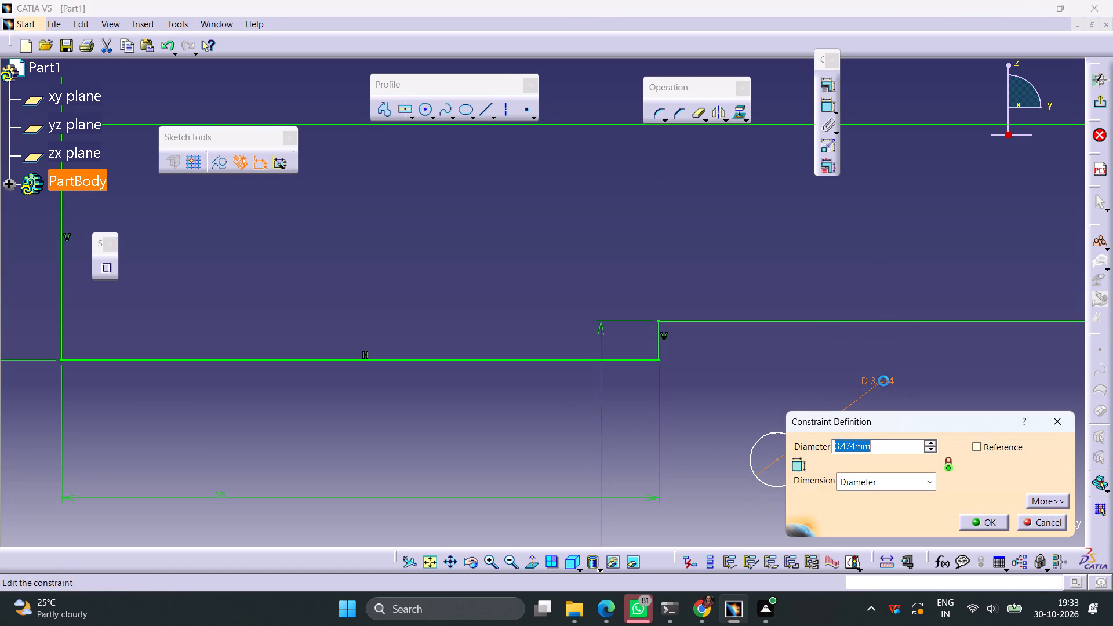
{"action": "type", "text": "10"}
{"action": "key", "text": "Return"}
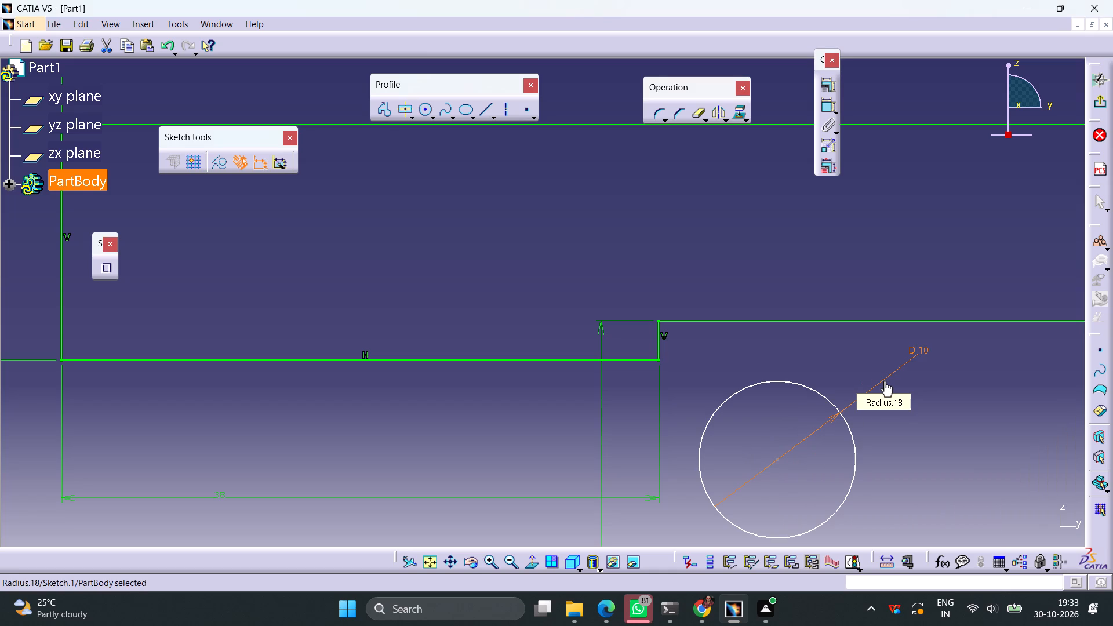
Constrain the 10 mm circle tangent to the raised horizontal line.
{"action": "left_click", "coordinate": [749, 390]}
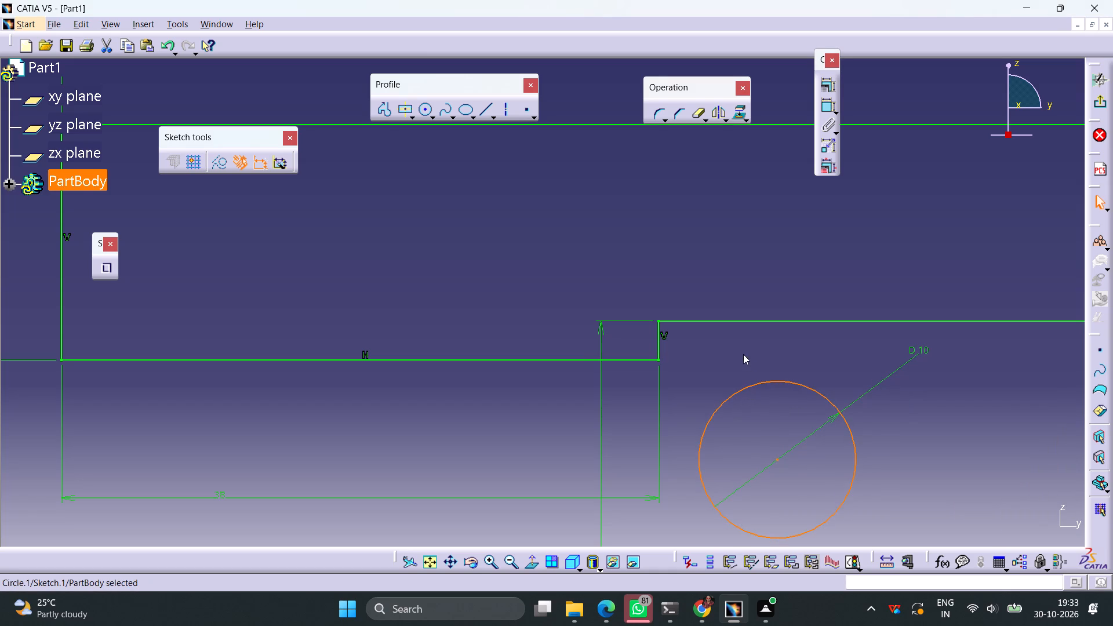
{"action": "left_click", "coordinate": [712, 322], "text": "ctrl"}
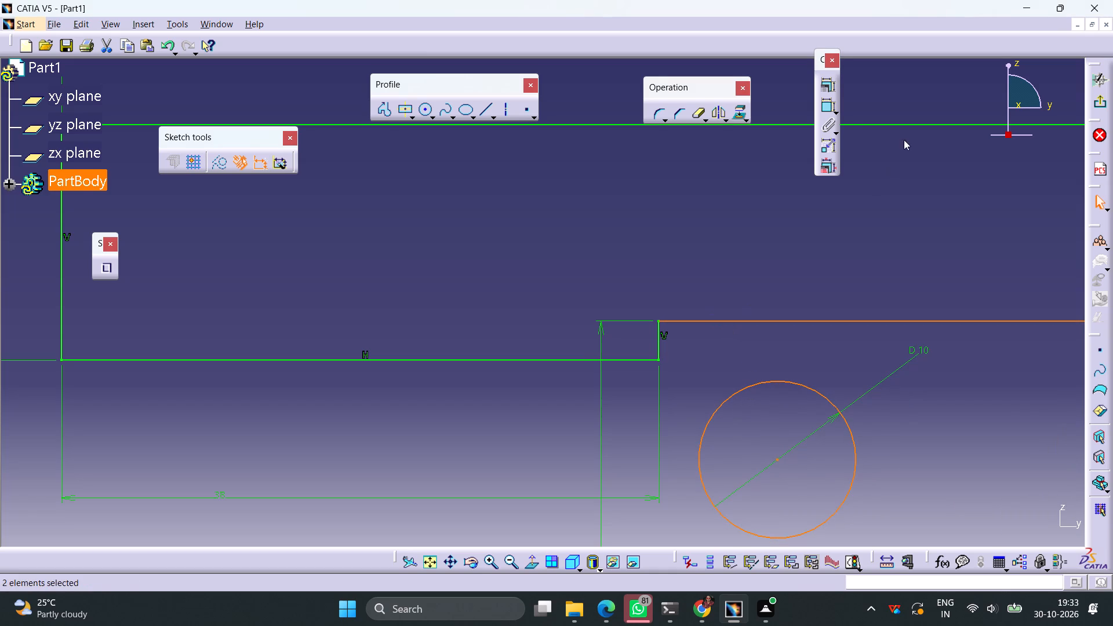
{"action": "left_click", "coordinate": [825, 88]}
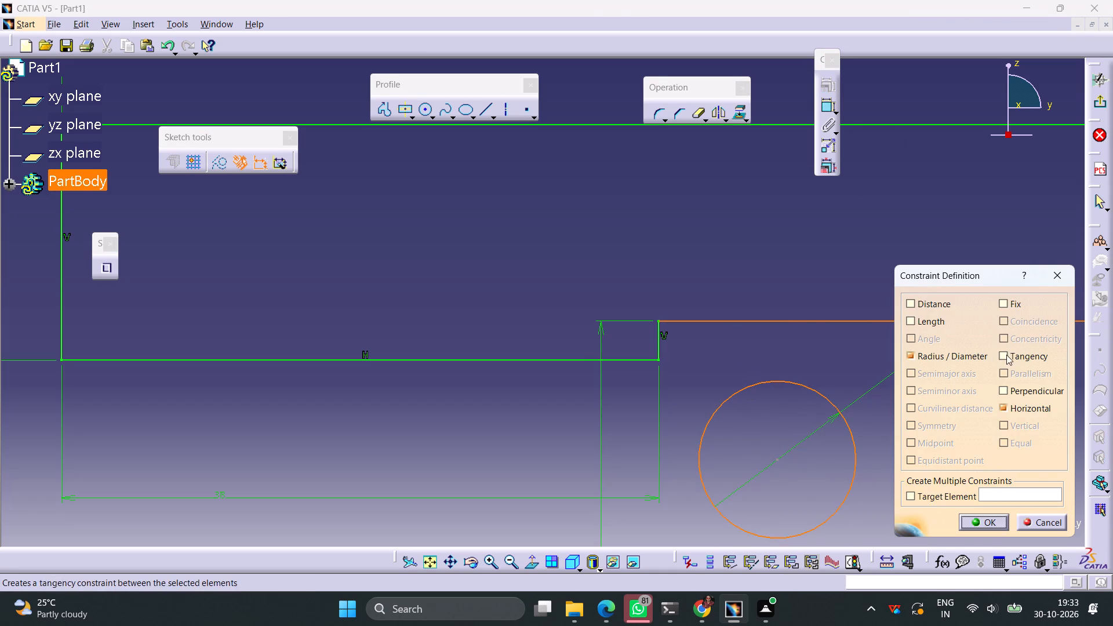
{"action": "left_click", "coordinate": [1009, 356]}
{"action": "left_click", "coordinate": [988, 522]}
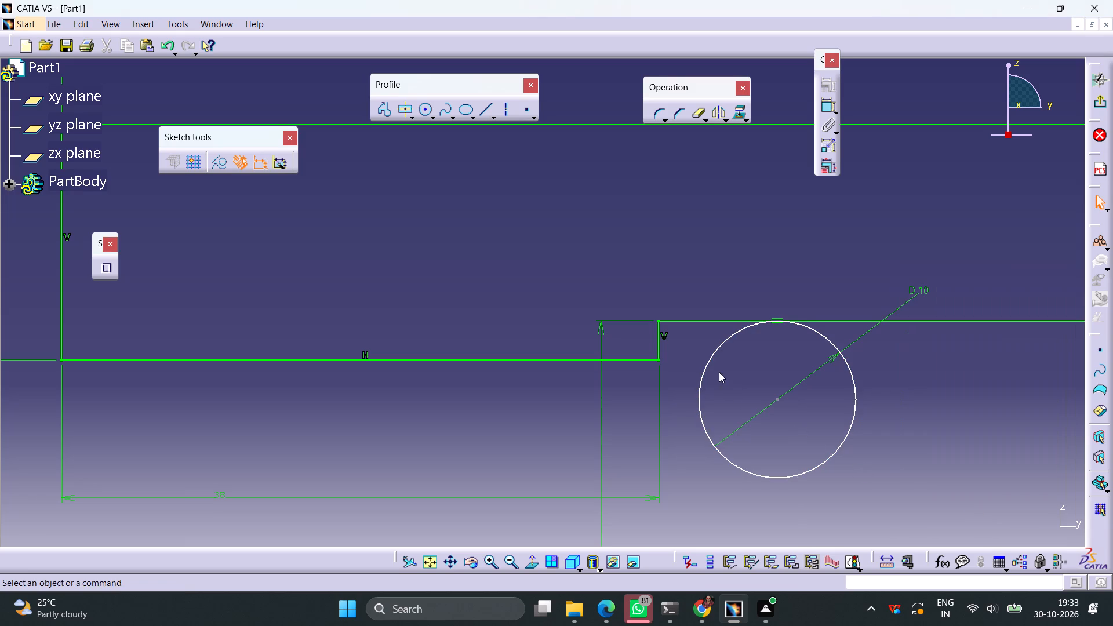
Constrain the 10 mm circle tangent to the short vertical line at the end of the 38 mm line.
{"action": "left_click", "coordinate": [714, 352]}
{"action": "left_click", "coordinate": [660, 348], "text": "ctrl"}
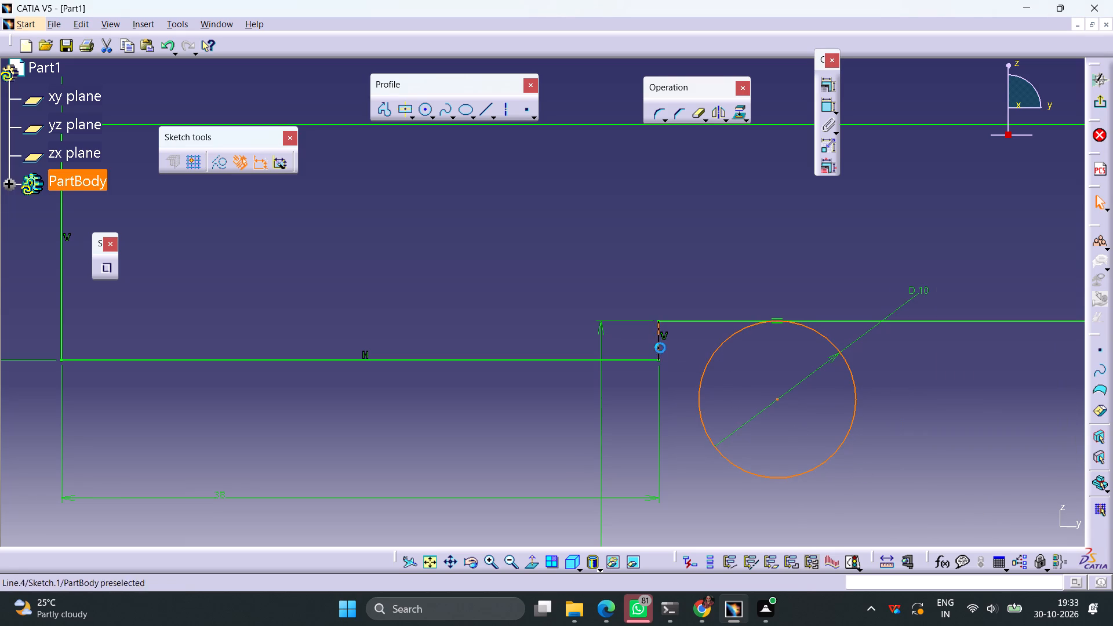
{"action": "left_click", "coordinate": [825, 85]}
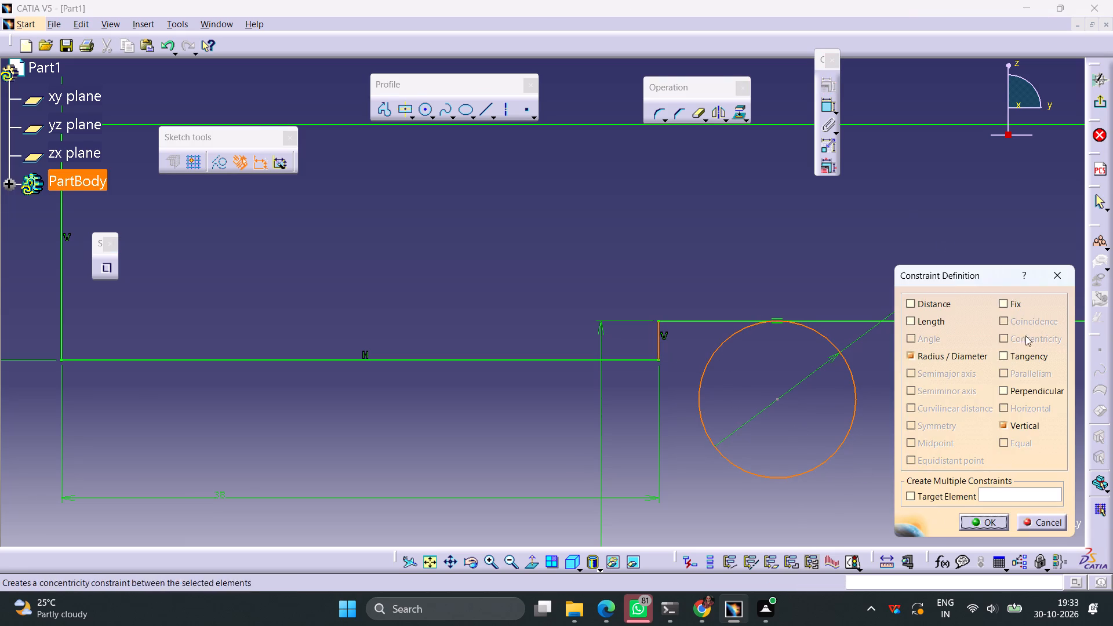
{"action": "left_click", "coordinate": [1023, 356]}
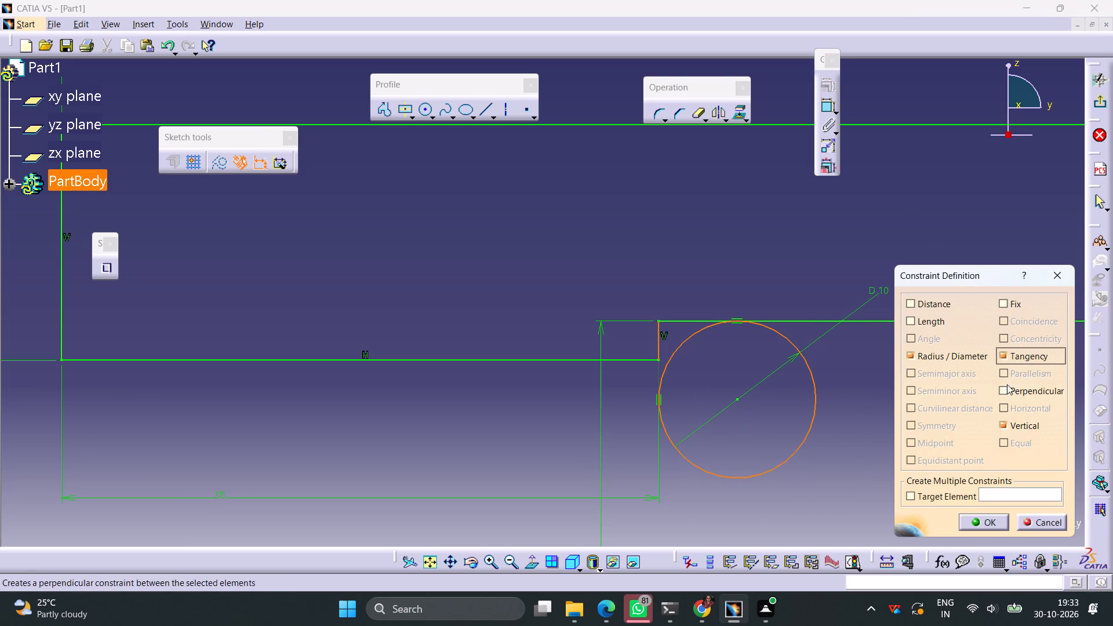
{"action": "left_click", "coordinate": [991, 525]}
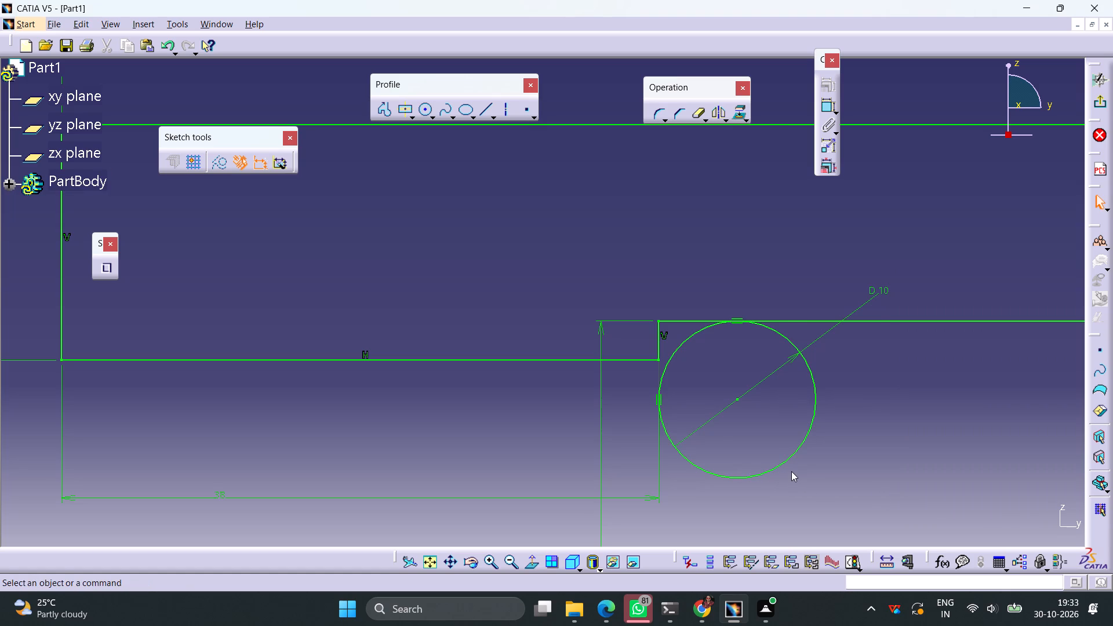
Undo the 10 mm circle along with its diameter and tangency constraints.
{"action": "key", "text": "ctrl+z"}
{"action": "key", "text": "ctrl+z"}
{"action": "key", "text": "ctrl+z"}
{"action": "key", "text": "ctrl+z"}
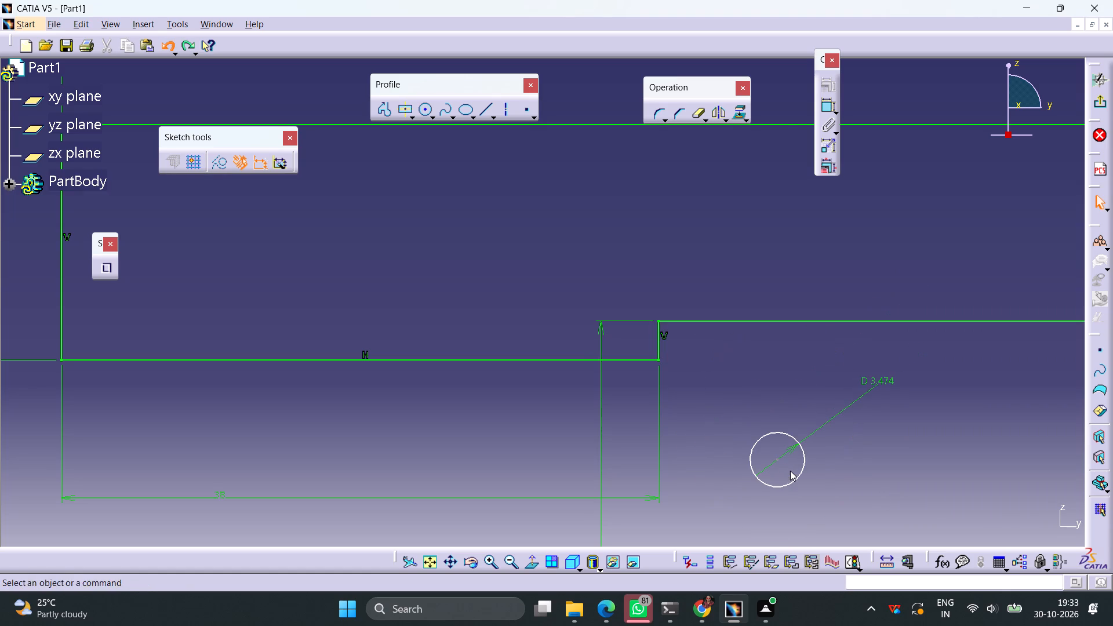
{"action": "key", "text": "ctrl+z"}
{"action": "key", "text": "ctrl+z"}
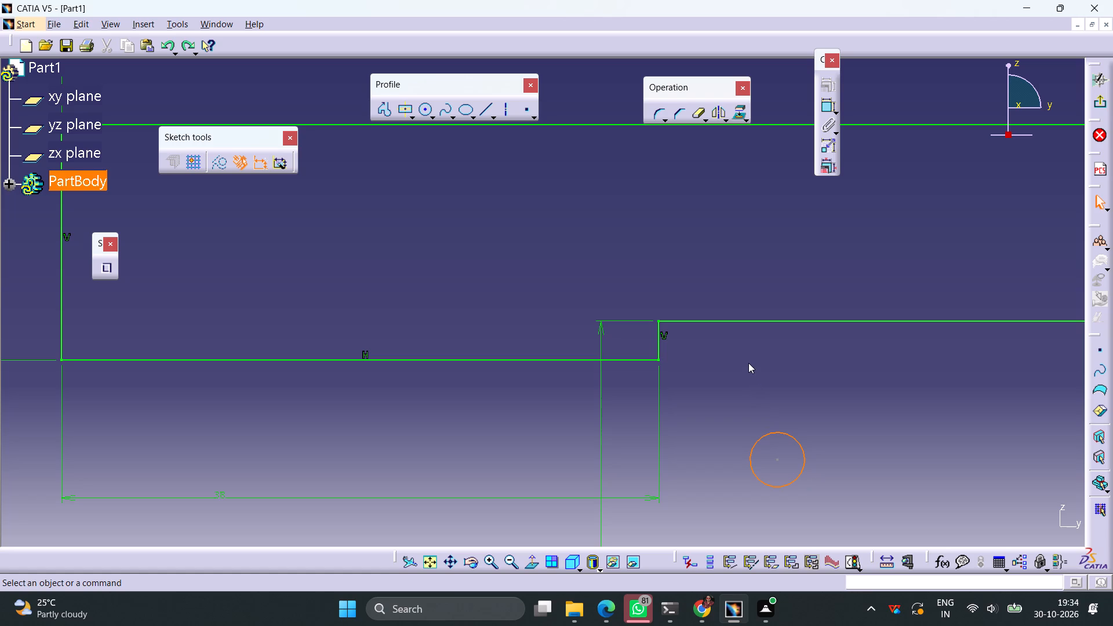
Round the corner between the short vertical line beside the 38 mm line and the raised horizontal line with a 2.5 mm radius.
{"action": "left_click", "coordinate": [650, 113]}
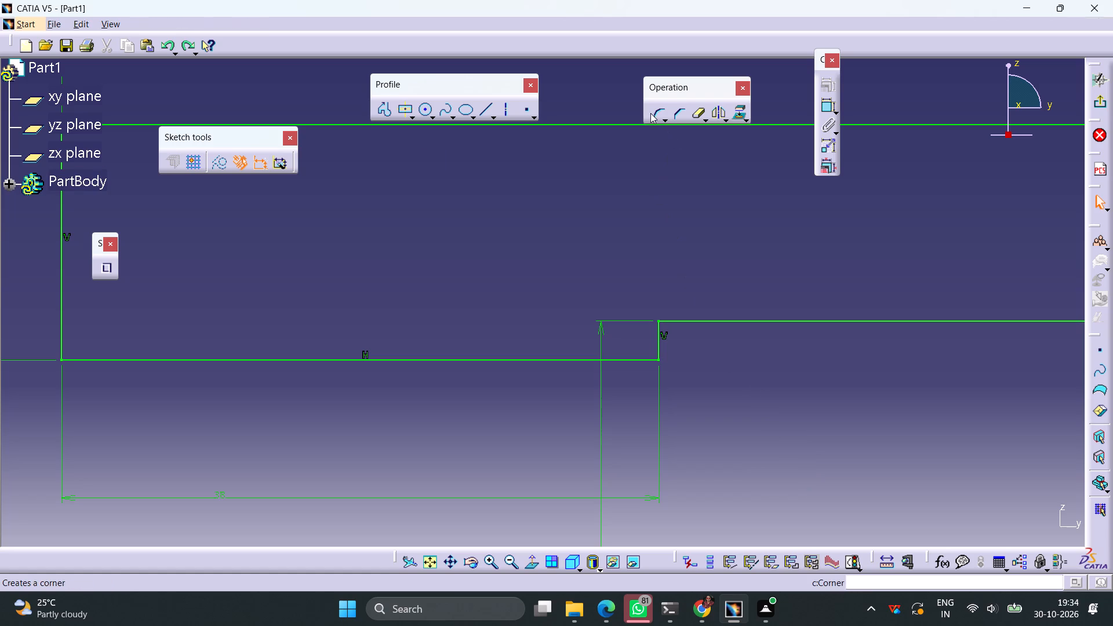
{"action": "left_click", "coordinate": [659, 342]}
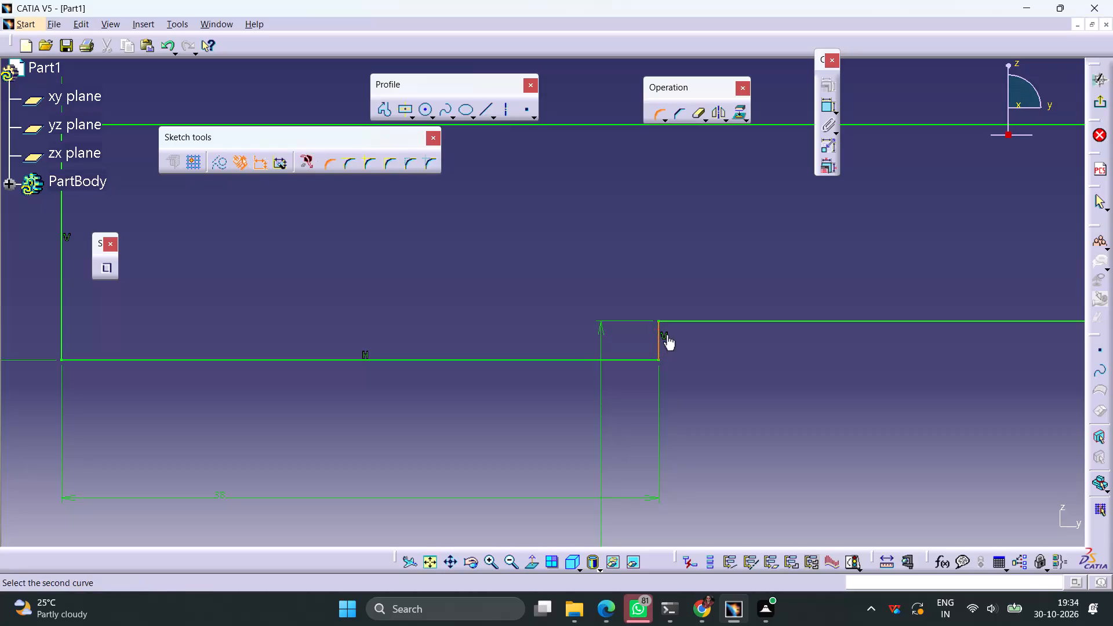
{"action": "left_click", "coordinate": [679, 323]}
{"action": "left_click", "coordinate": [672, 327]}
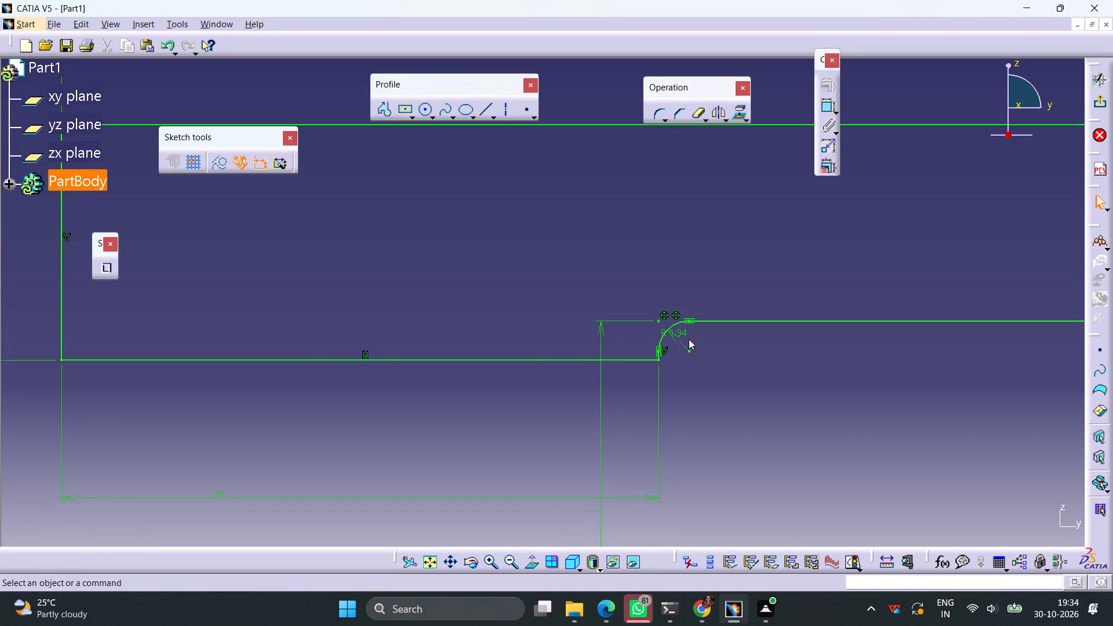
{"action": "double_click", "coordinate": [681, 334]}
{"action": "type", "text": "2.5"}
{"action": "key", "text": "Return"}
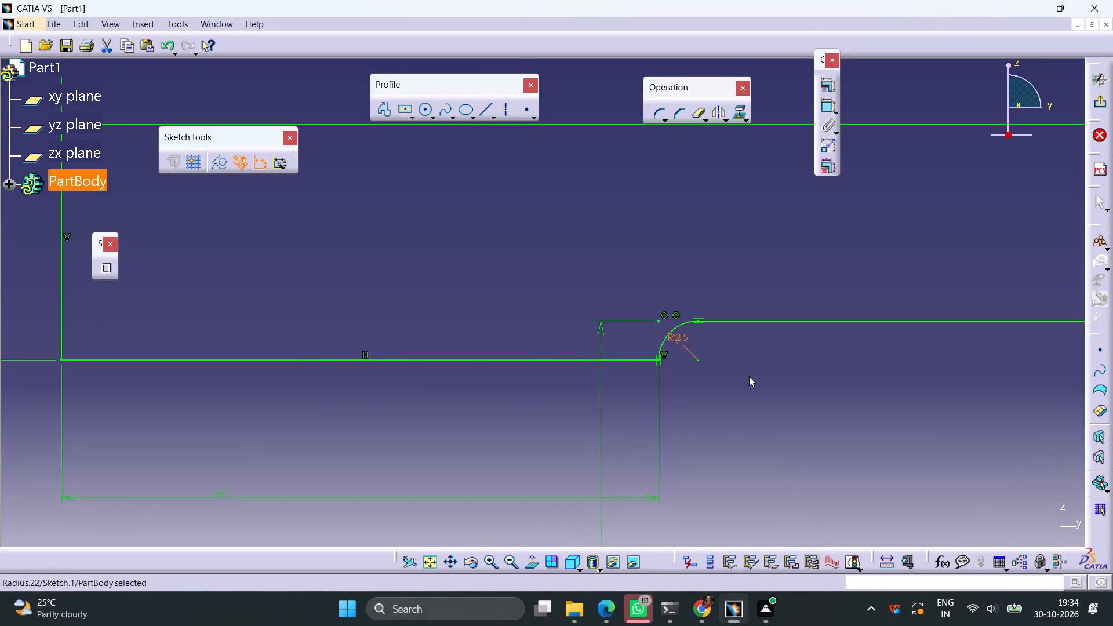
Round the corner between the raised horizontal line and the short vertical line beside the 68 mm line with a 2.5 mm radius.
{"action": "middle_click_drag", "start_coordinate": [774, 385], "coordinate": [747, 489], "text": "ctrl"}
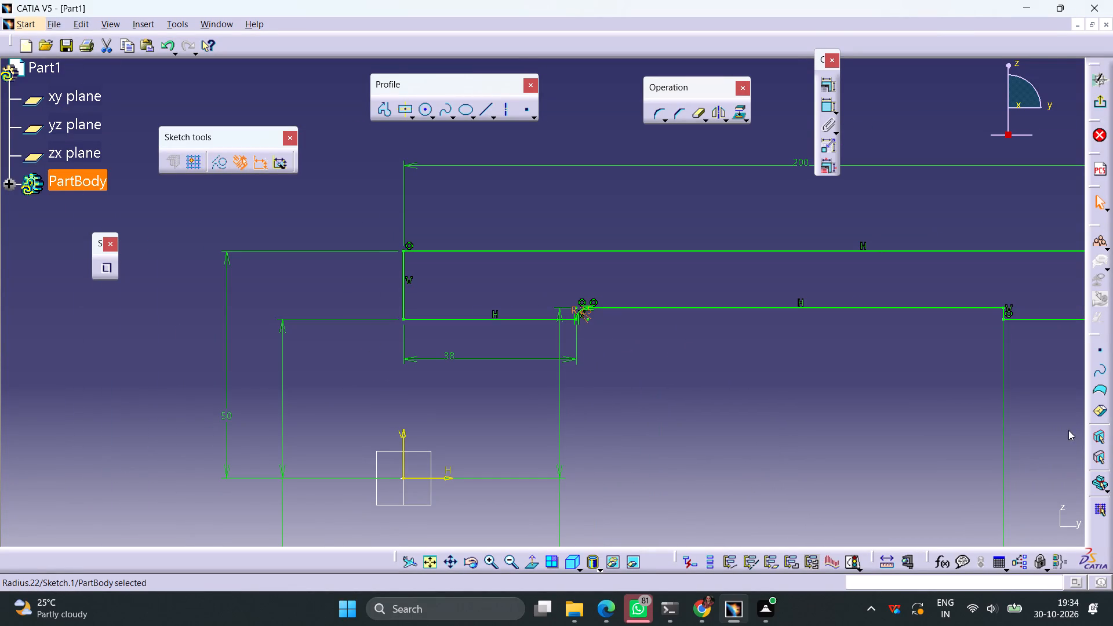
{"action": "middle_click_drag", "start_coordinate": [980, 394], "coordinate": [661, 402]}
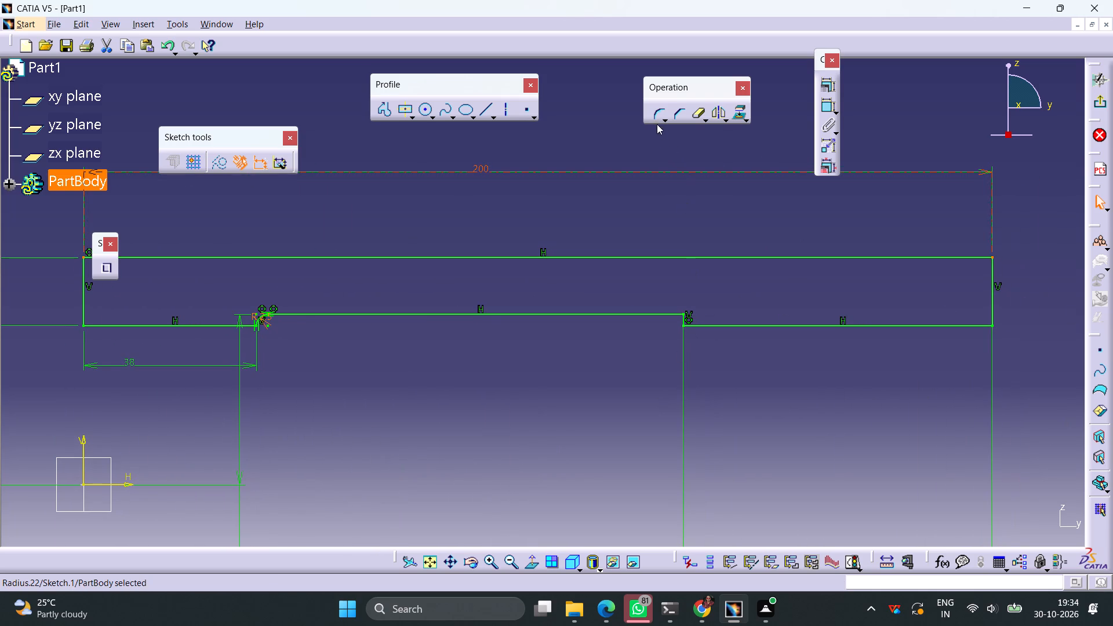
{"action": "left_click", "coordinate": [654, 119]}
{"action": "middle_click_drag", "start_coordinate": [688, 448], "coordinate": [728, 359], "text": "ctrl"}
{"action": "middle_click_drag", "start_coordinate": [901, 396], "coordinate": [596, 398]}
{"action": "left_click", "coordinate": [644, 354]}
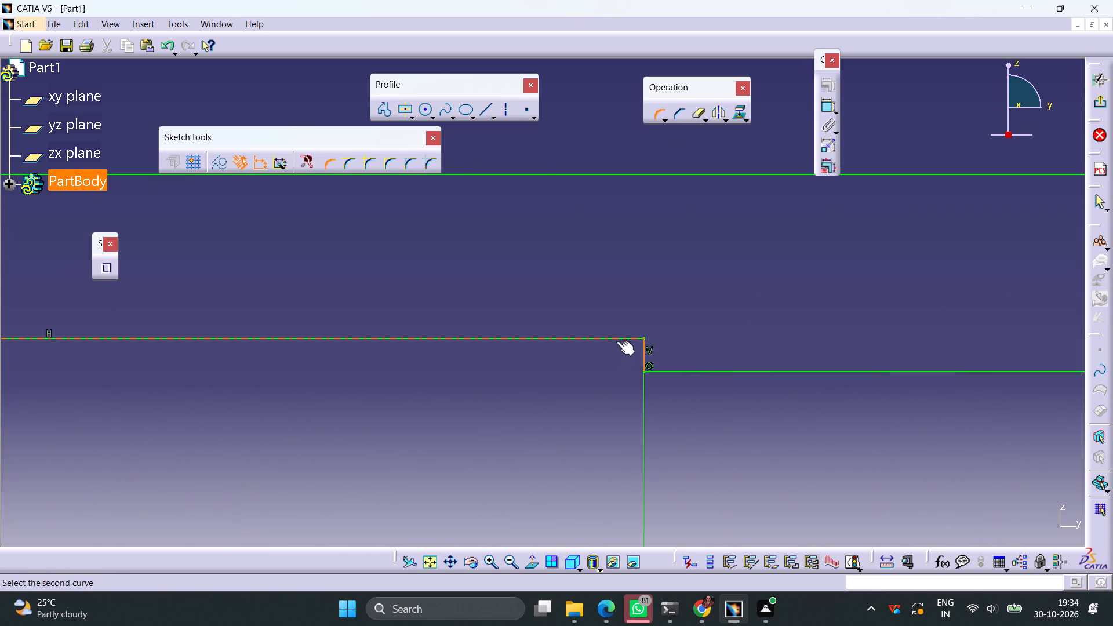
{"action": "left_click", "coordinate": [622, 341]}
{"action": "left_click", "coordinate": [628, 346]}
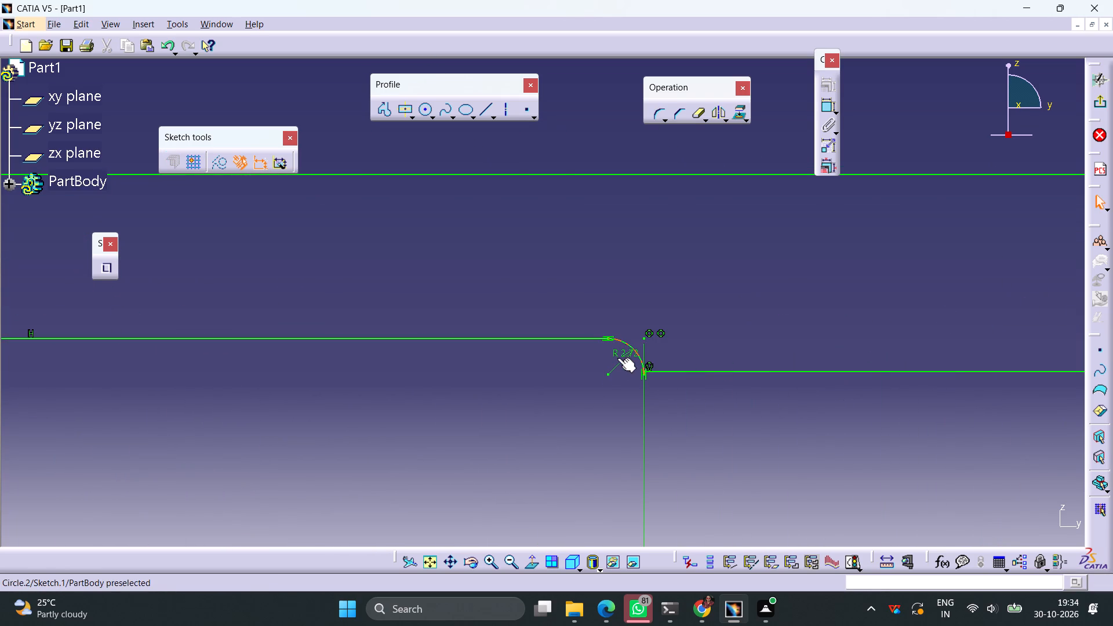
{"action": "double_click", "coordinate": [617, 358]}
{"action": "type", "text": "2.5"}
{"action": "key", "text": "Return"}
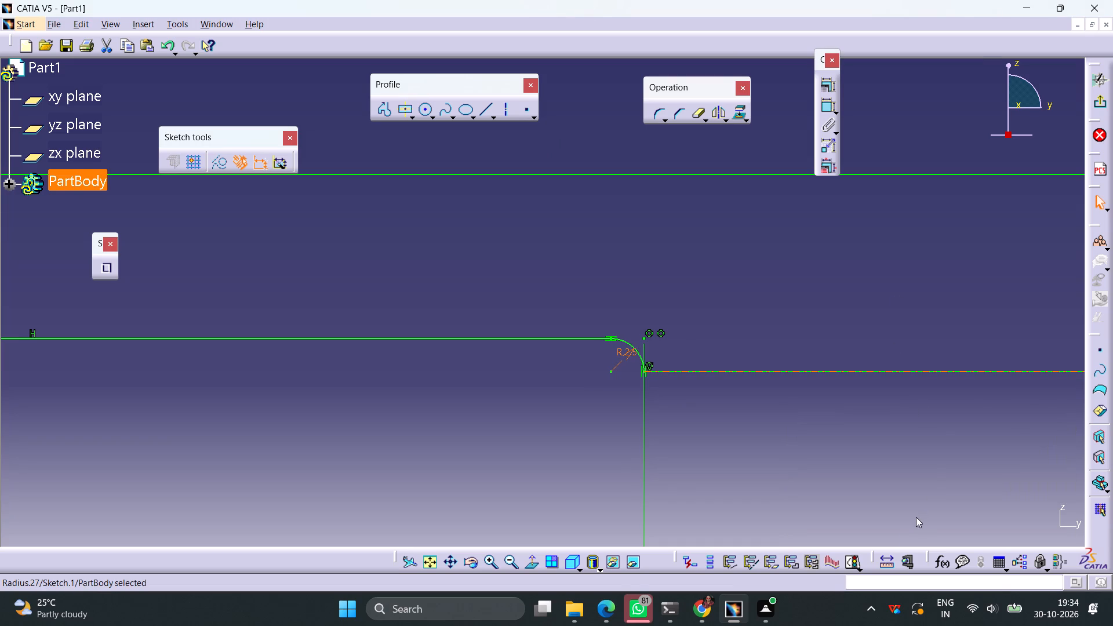
Check the sketch's solving status.
{"action": "left_click", "coordinate": [850, 563]}
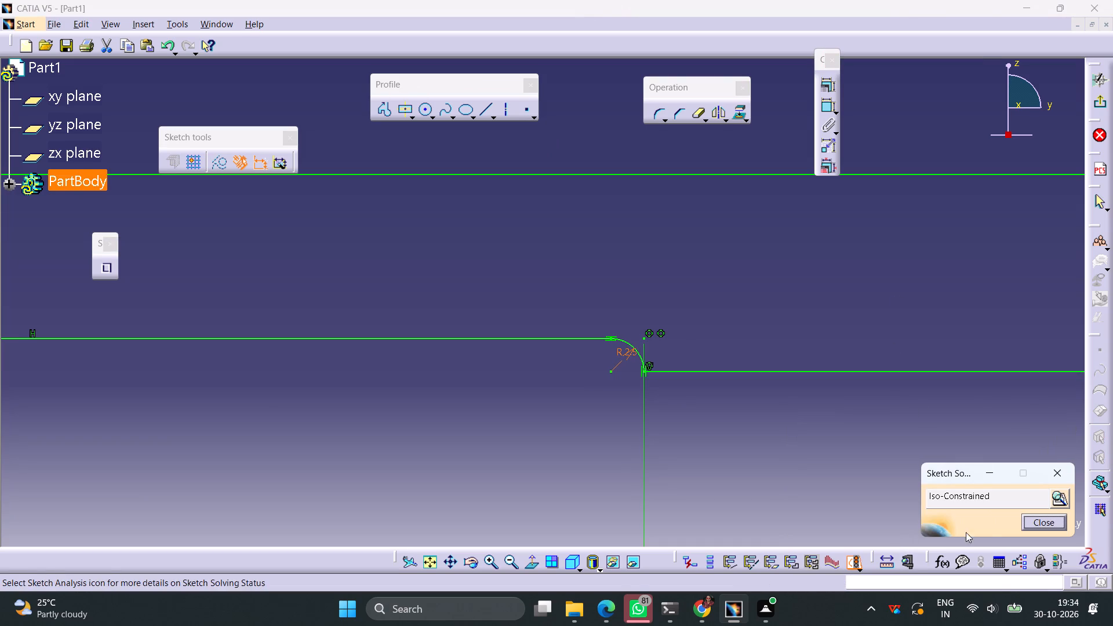
{"action": "left_click", "coordinate": [1038, 521]}
Exit the finished profile sketch and return to the 3D part.
{"action": "middle_click_drag", "start_coordinate": [859, 327], "coordinate": [859, 384], "text": "ctrl"}
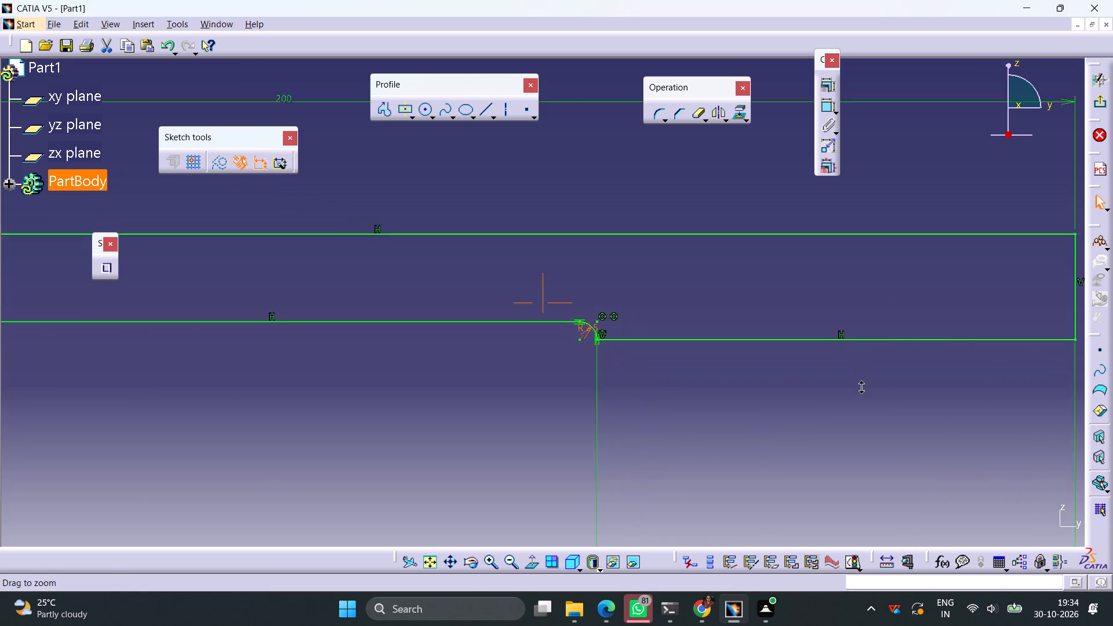
{"action": "middle_click_drag", "start_coordinate": [859, 384], "coordinate": [859, 442], "text": "ctrl"}
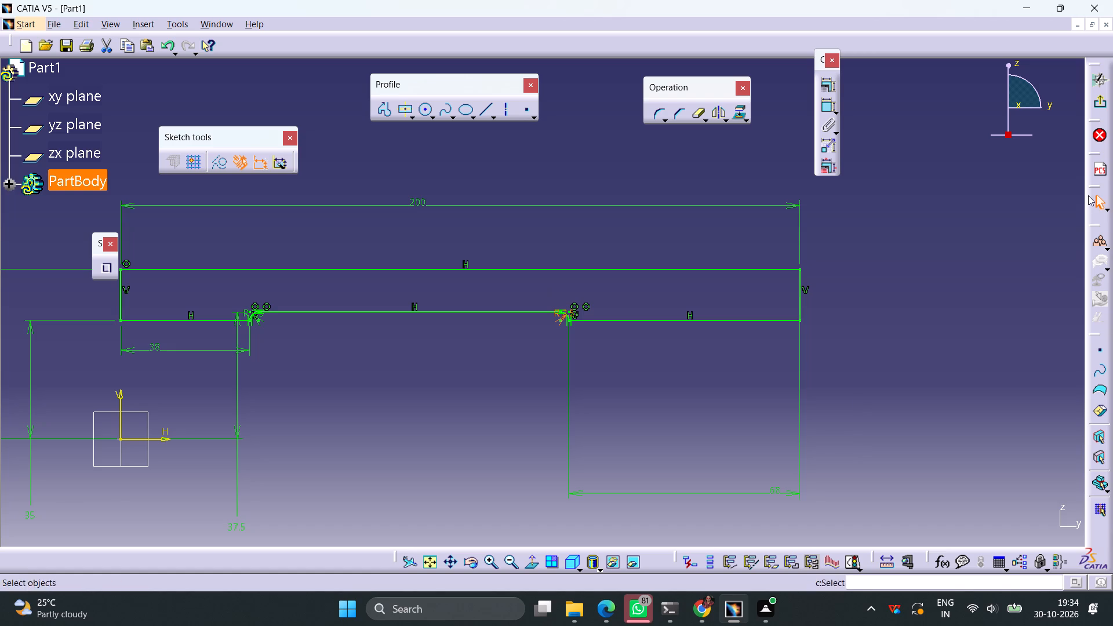
{"action": "left_click", "coordinate": [1101, 101]}
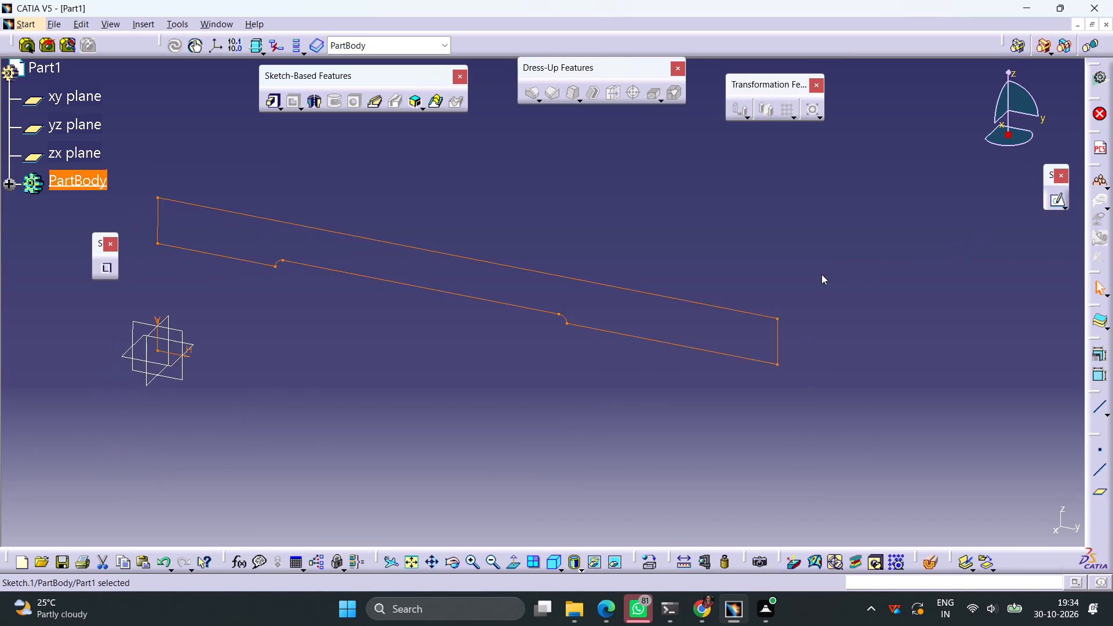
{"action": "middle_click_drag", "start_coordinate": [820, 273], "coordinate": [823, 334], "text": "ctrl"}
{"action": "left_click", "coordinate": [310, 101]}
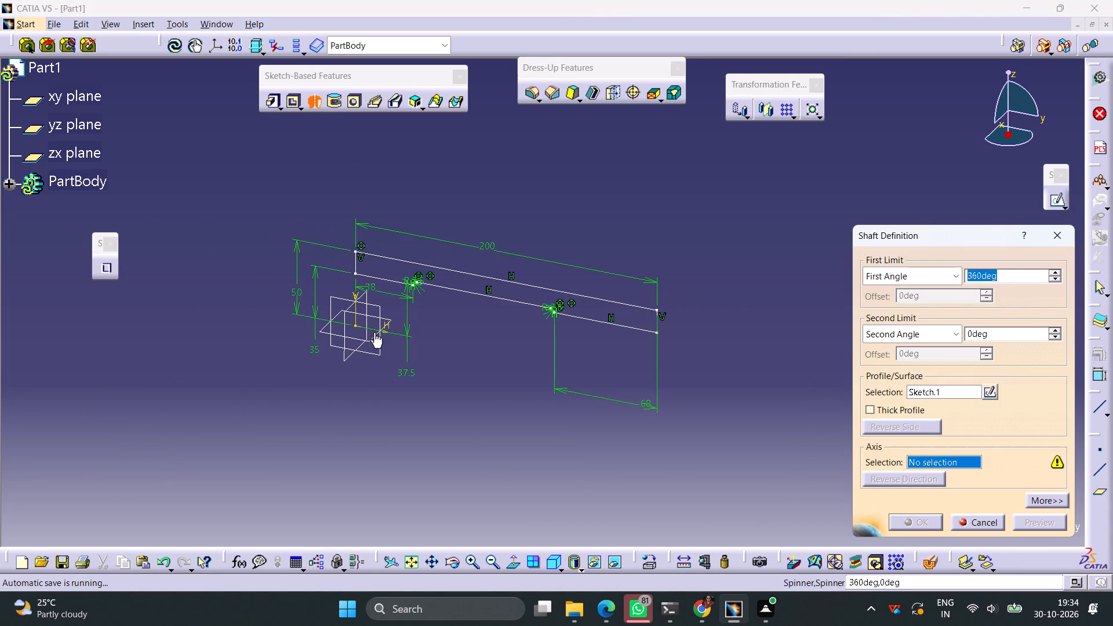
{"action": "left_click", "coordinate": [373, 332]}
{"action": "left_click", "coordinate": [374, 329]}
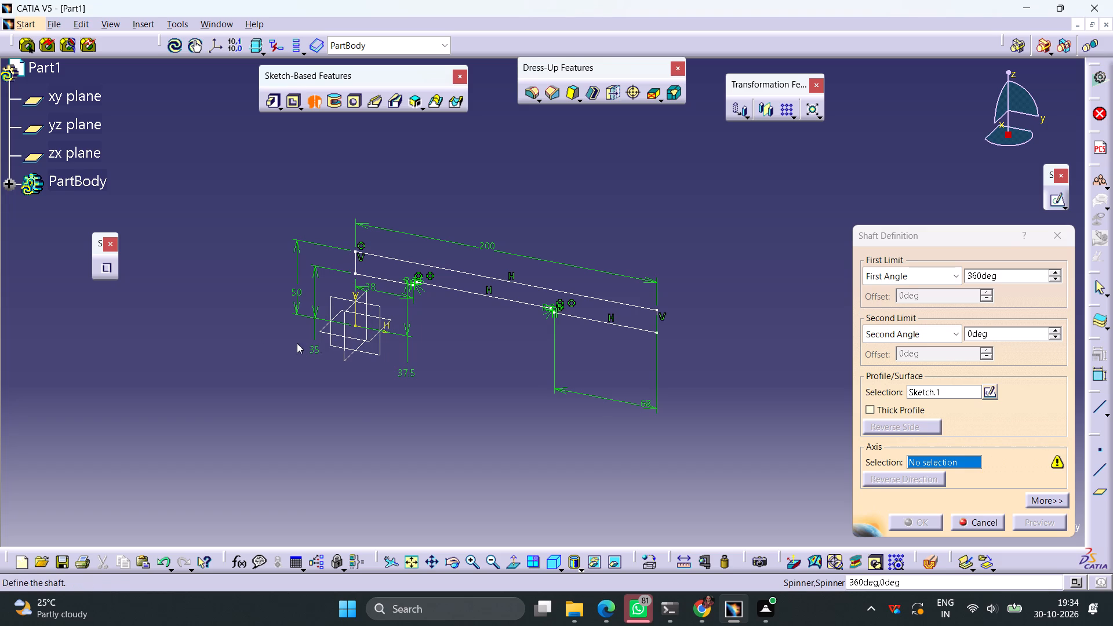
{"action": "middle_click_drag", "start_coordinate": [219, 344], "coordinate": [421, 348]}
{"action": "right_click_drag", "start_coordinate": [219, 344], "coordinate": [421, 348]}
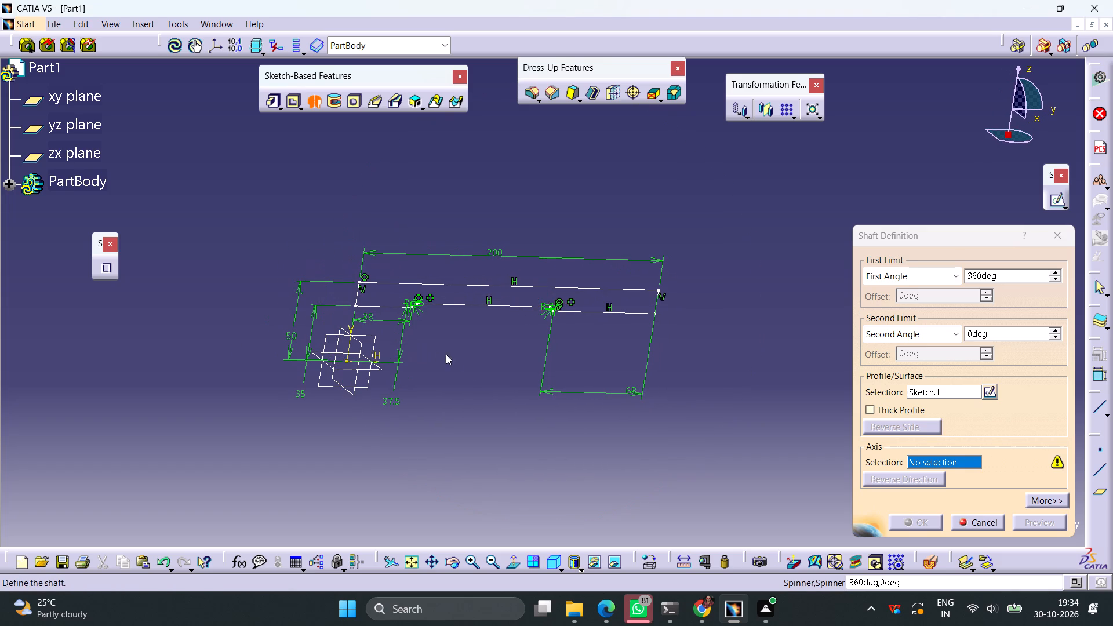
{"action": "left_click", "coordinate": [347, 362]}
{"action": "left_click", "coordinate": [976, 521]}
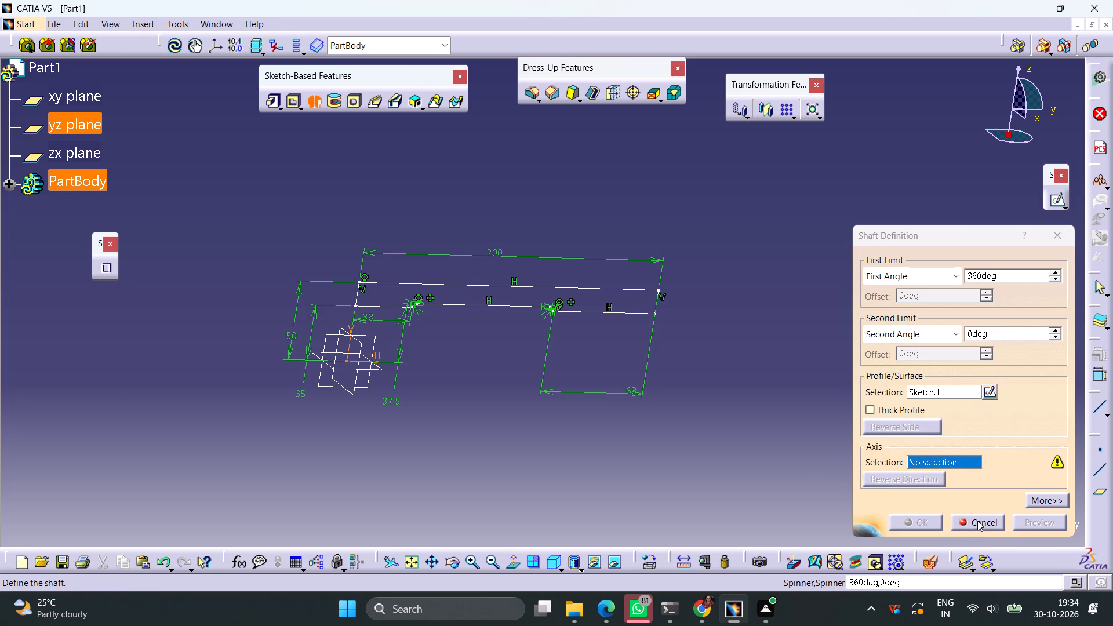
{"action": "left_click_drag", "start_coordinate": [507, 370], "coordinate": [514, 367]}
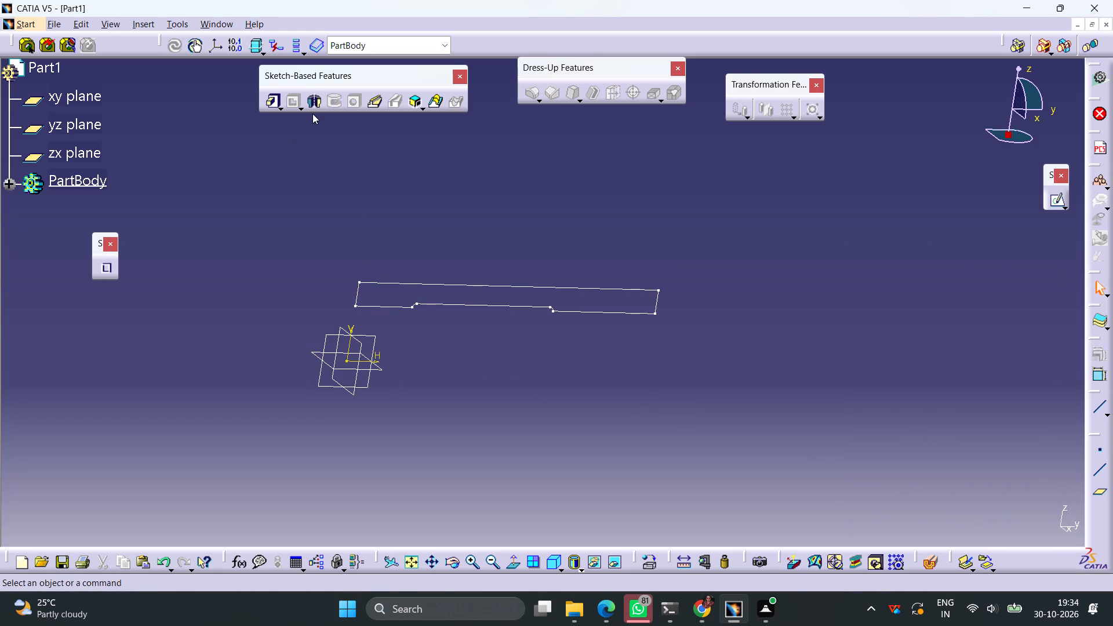
Revolve the stepped profile sketch 360 degrees about the sketch's horizontal axis with the Shaft command.
{"action": "left_click", "coordinate": [311, 107]}
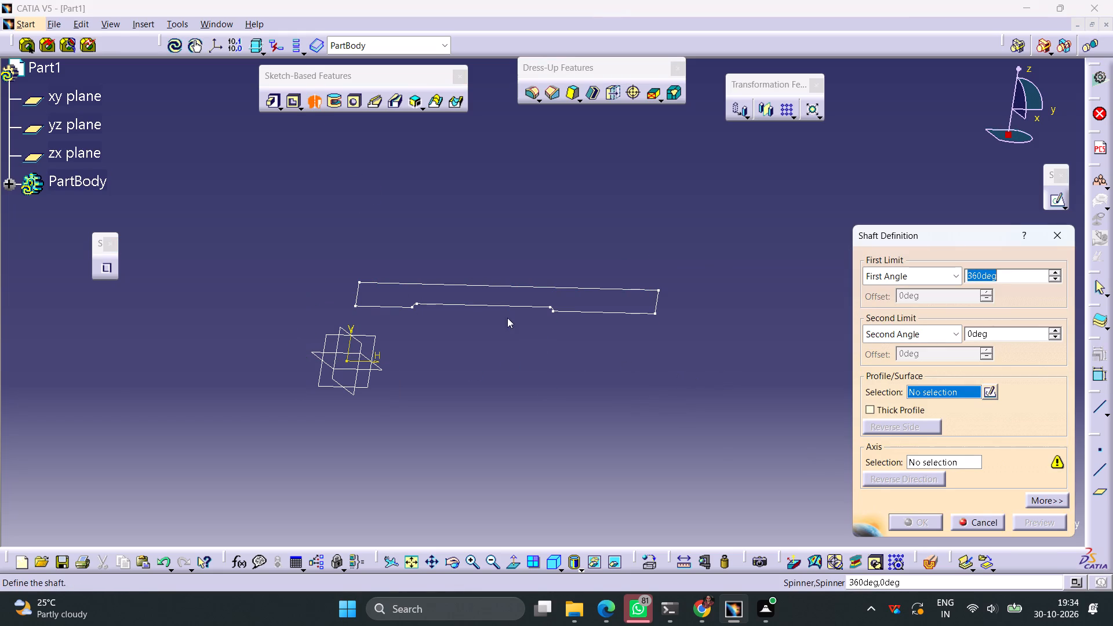
{"action": "left_click", "coordinate": [504, 306]}
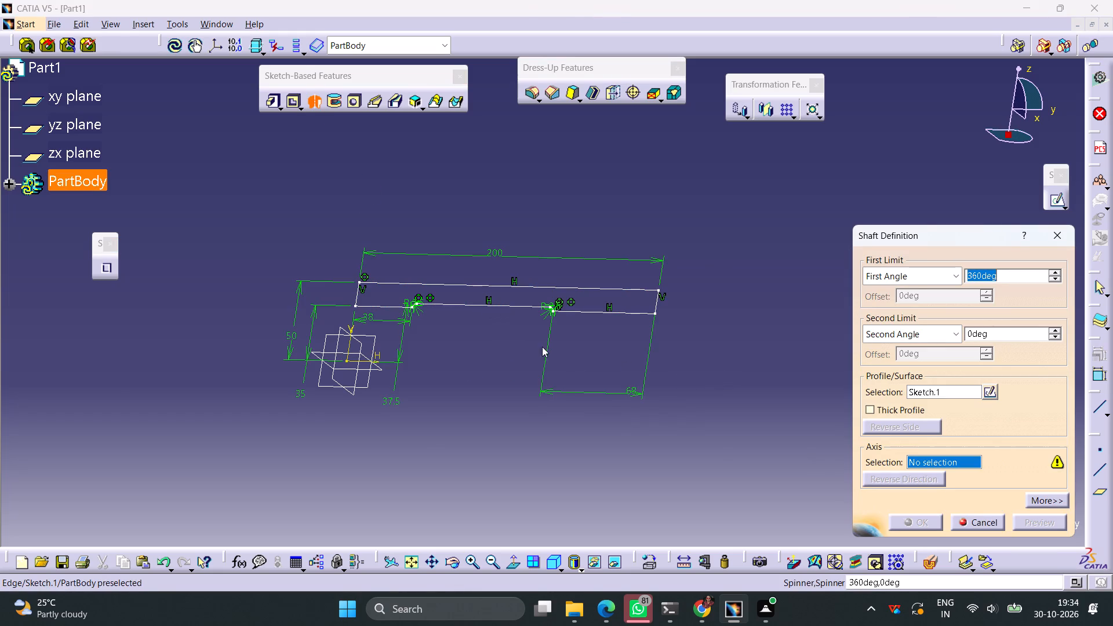
{"action": "left_click", "coordinate": [378, 362]}
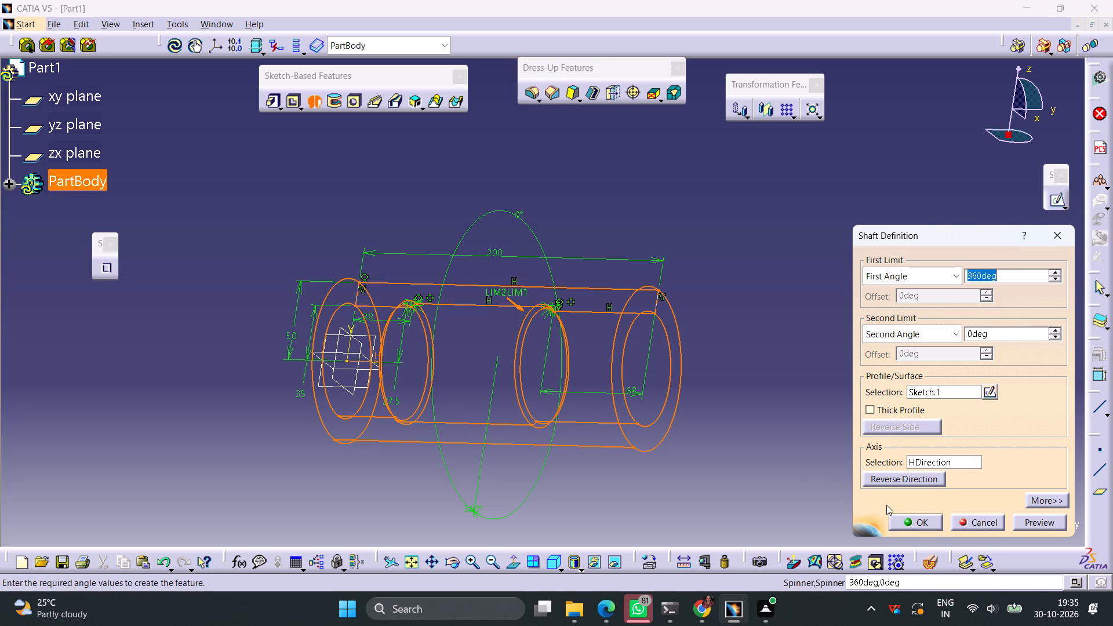
{"action": "left_click", "coordinate": [903, 518]}
{"action": "left_click", "coordinate": [788, 430]}
After consulting the reference drawing in Edge, open a new sketch on the shaft's ring-shaped end face nearest the origin in CATIA.
{"action": "middle_click_drag", "start_coordinate": [200, 362], "coordinate": [202, 353]}
{"action": "right_click_drag", "start_coordinate": [200, 362], "coordinate": [202, 353]}
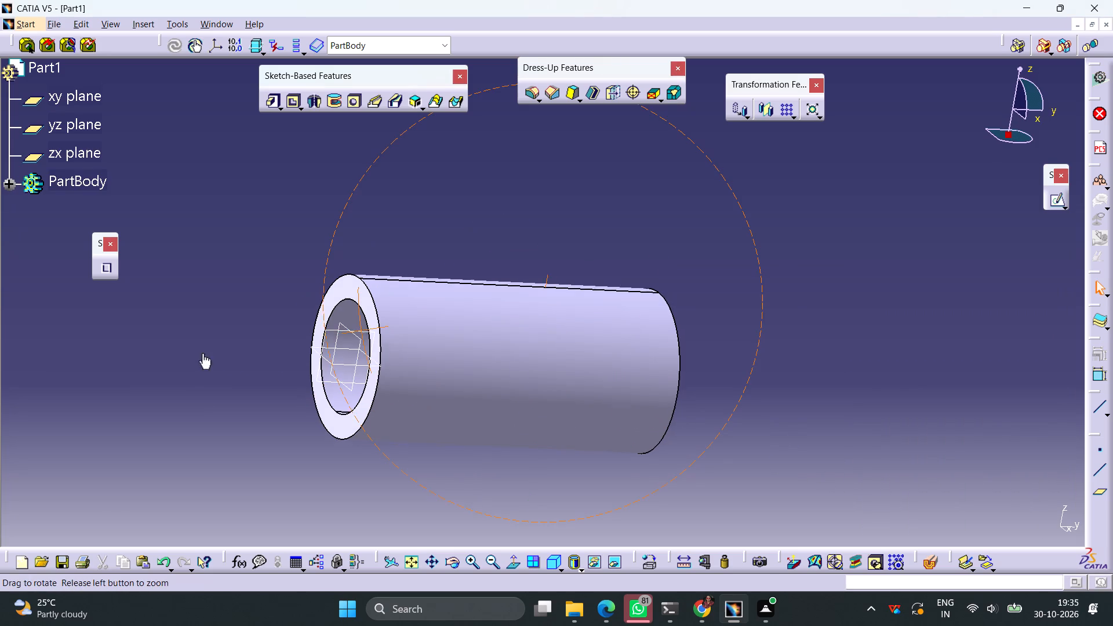
{"action": "right_click_drag", "start_coordinate": [202, 353], "coordinate": [325, 378]}
{"action": "middle_click_drag", "start_coordinate": [202, 353], "coordinate": [325, 378]}
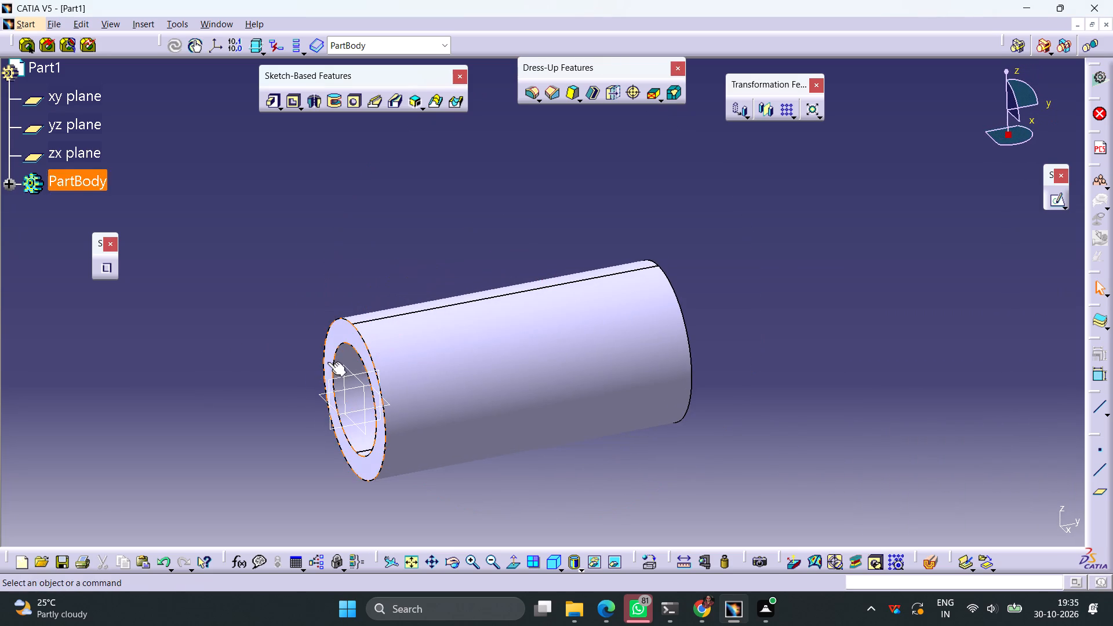
{"action": "left_click", "coordinate": [606, 618]}
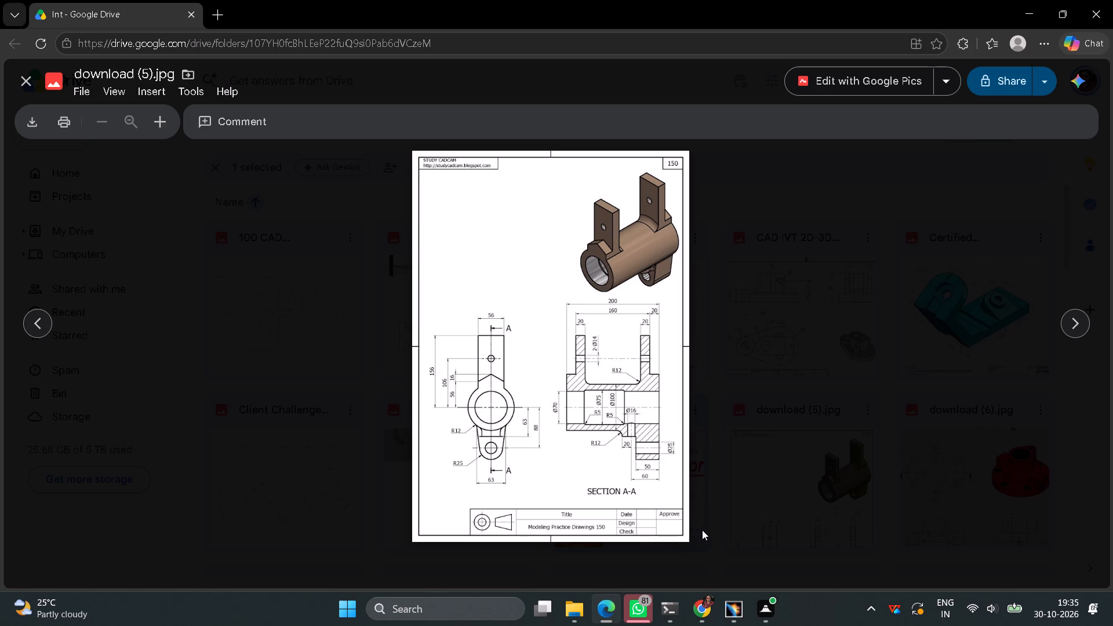
{"action": "left_click", "coordinate": [733, 605]}
{"action": "left_click", "coordinate": [736, 609]}
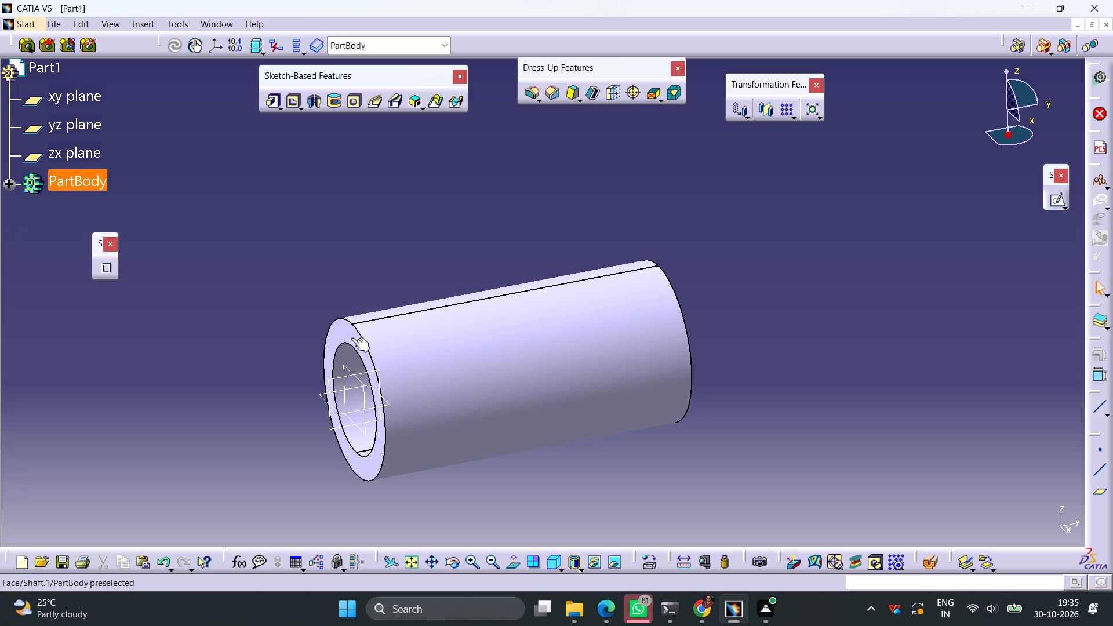
{"action": "left_click", "coordinate": [351, 337]}
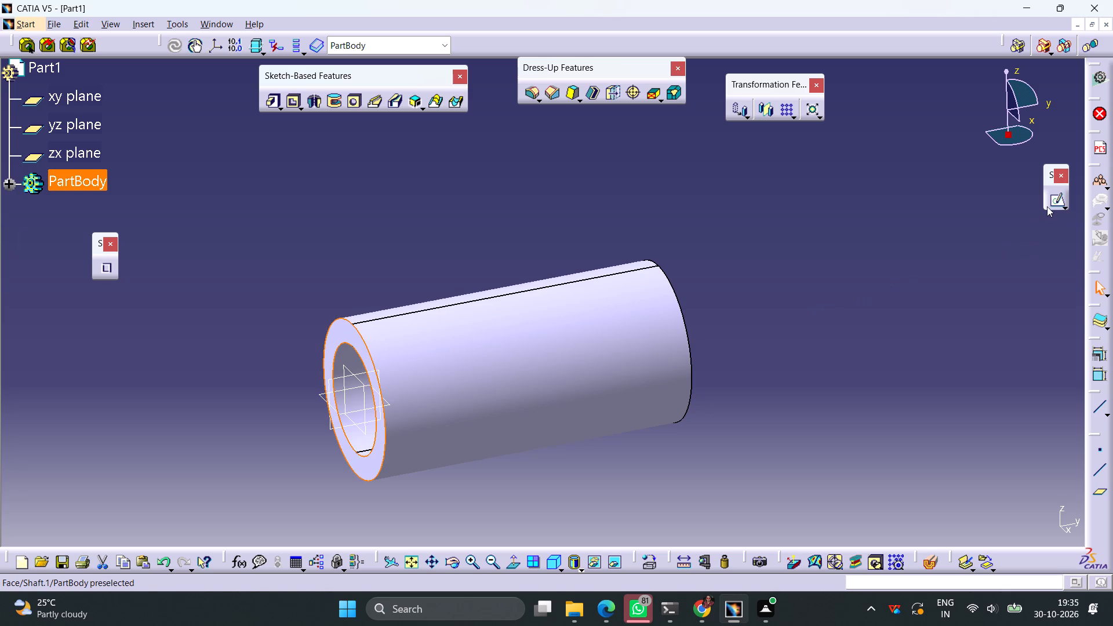
{"action": "left_click", "coordinate": [1054, 199]}
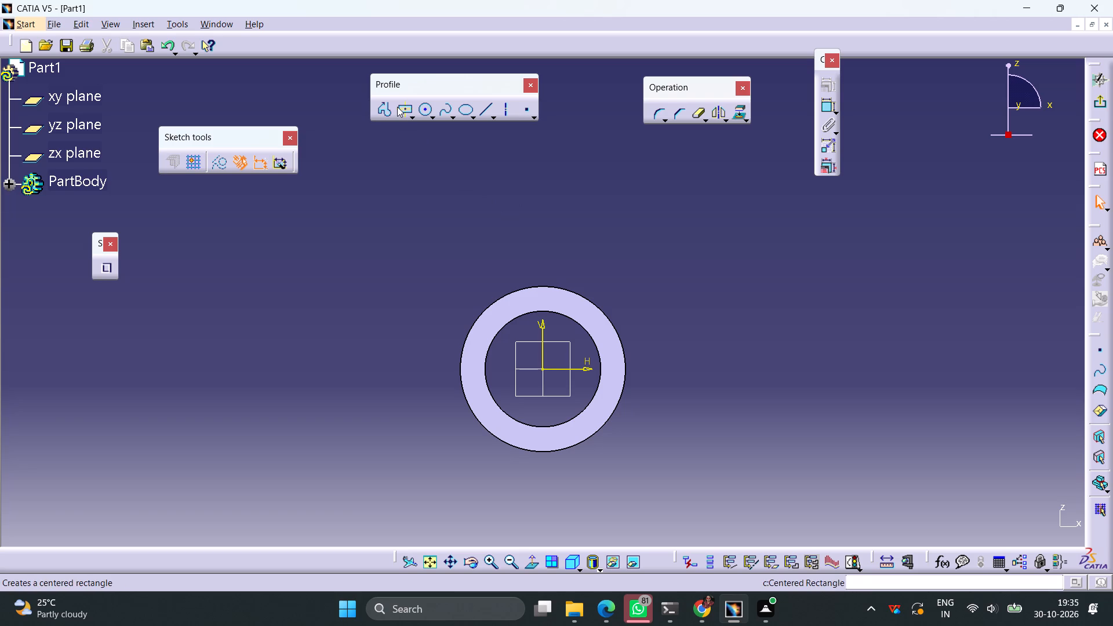
Sketch a centered rectangle about 37 mm wide above the ring, centred on the vertical axis with its top edge about 105 mm above the origin.
{"action": "left_click", "coordinate": [405, 106]}
{"action": "left_click", "coordinate": [542, 234]}
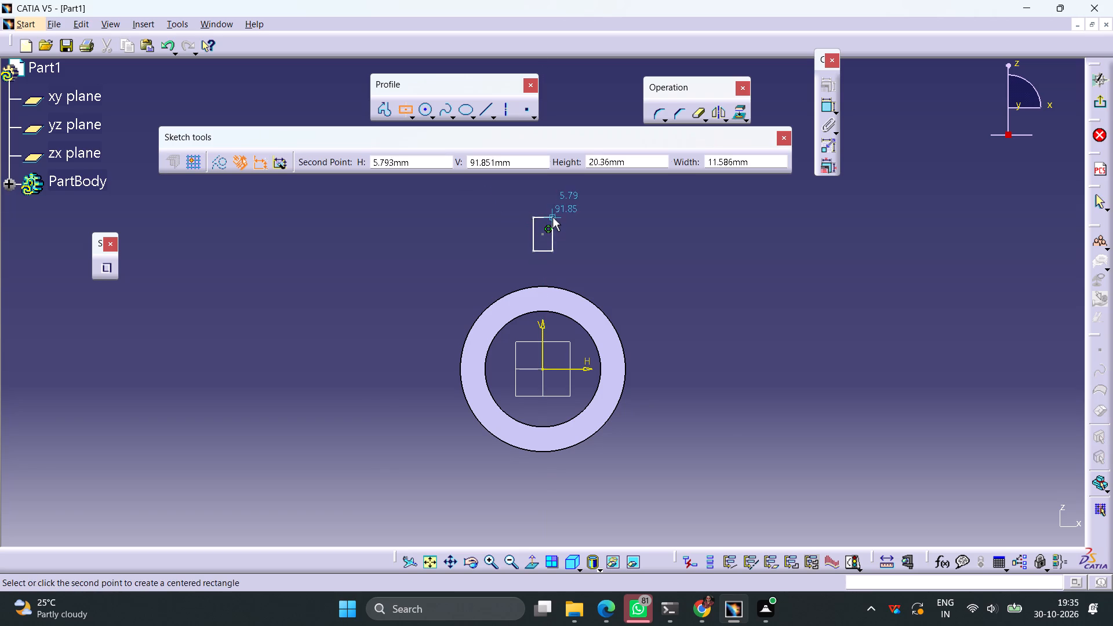
{"action": "left_click", "coordinate": [573, 195]}
{"action": "left_click", "coordinate": [628, 265]}
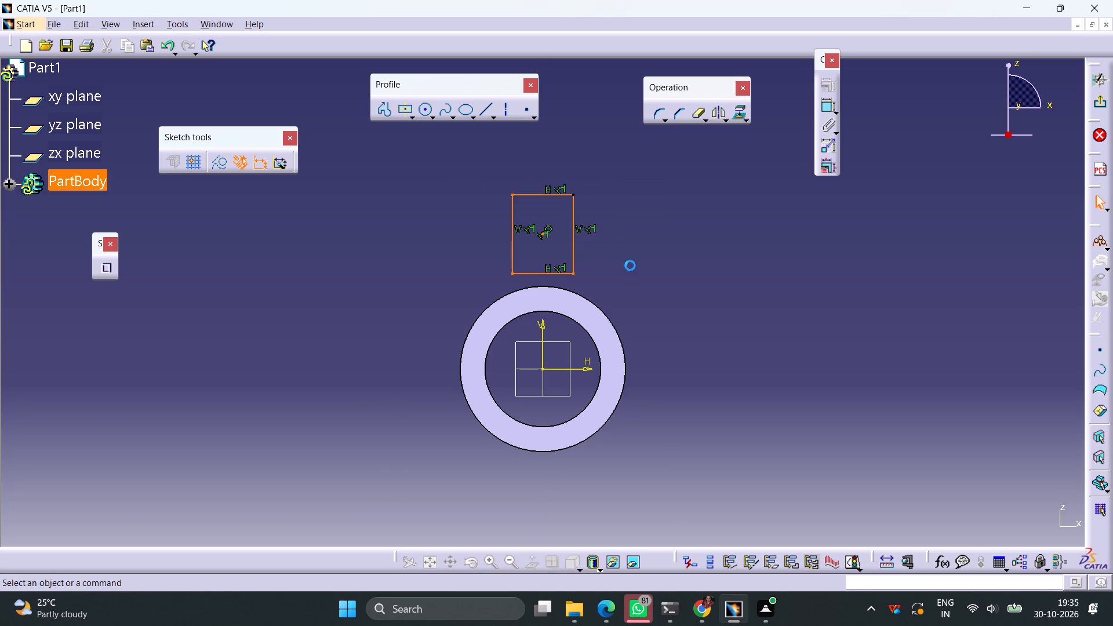
Dimension the rectangle's top edge from the horizontal axis and set the distance to 156 mm.
{"action": "left_click", "coordinate": [543, 194]}
{"action": "left_click", "coordinate": [824, 104]}
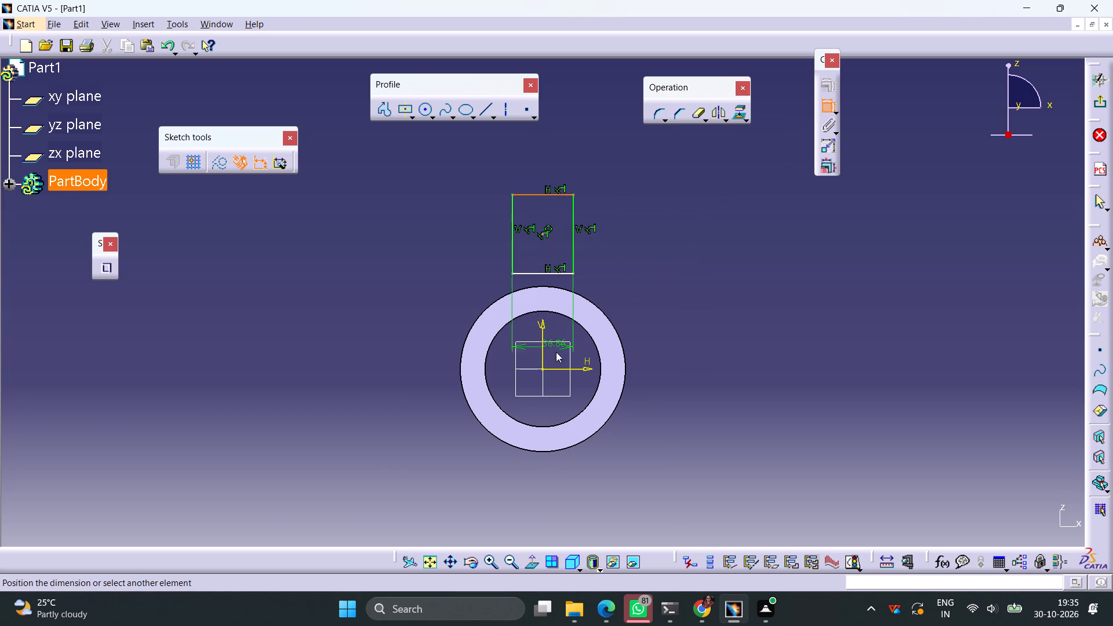
{"action": "left_click", "coordinate": [563, 369]}
{"action": "left_click", "coordinate": [404, 327]}
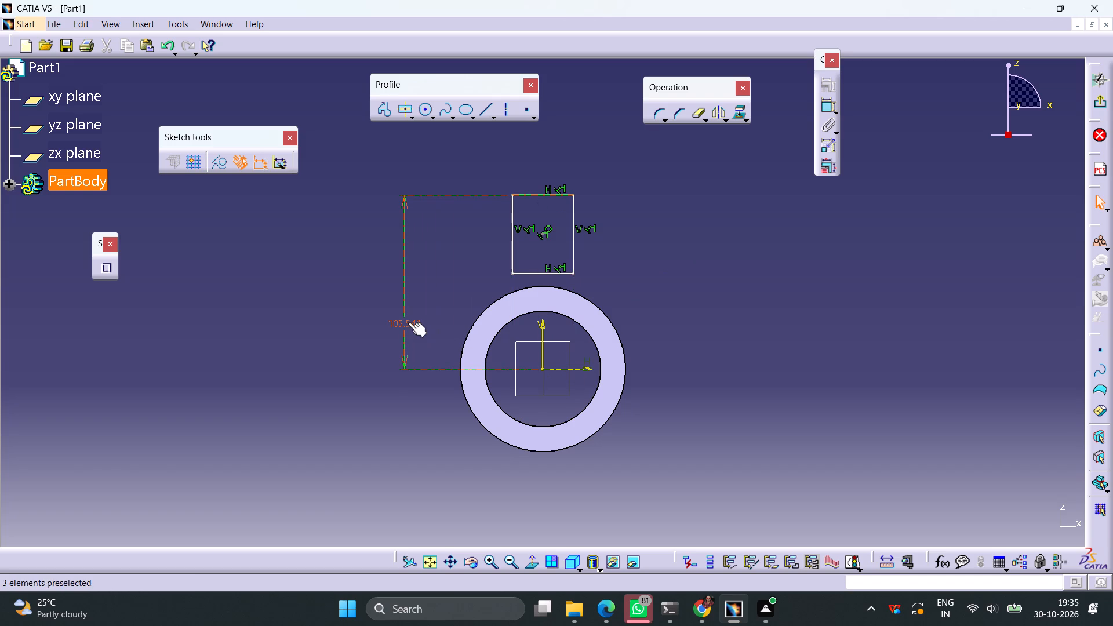
{"action": "double_click", "coordinate": [408, 322]}
{"action": "type", "text": "156"}
{"action": "key", "text": "Return"}
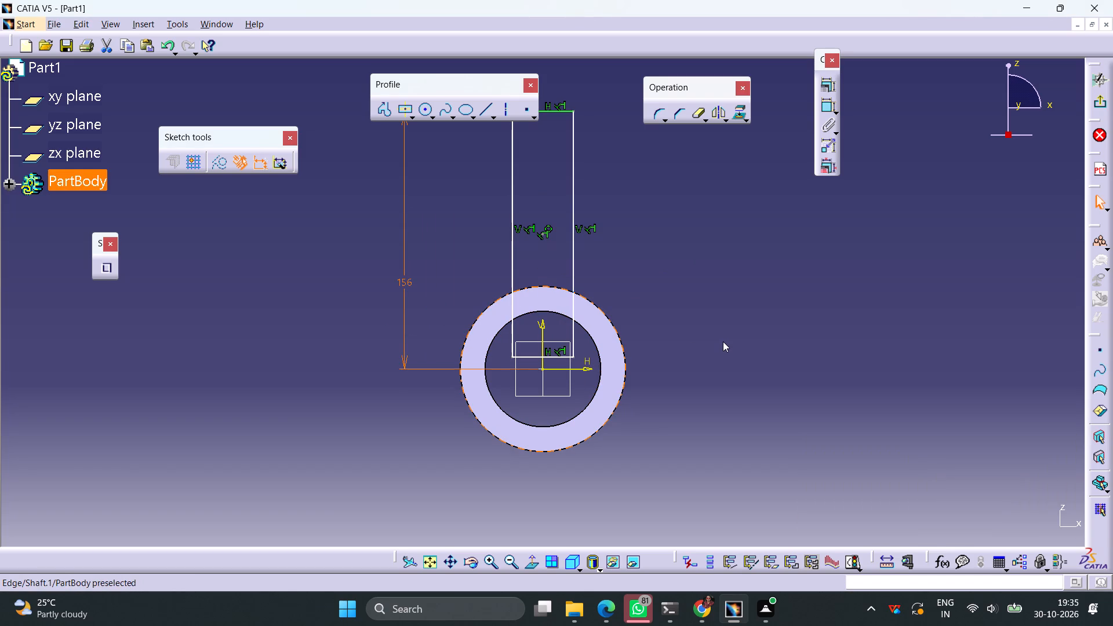
Delete the rectangle's bottom edge inside the ring.
{"action": "left_click", "coordinate": [552, 357]}
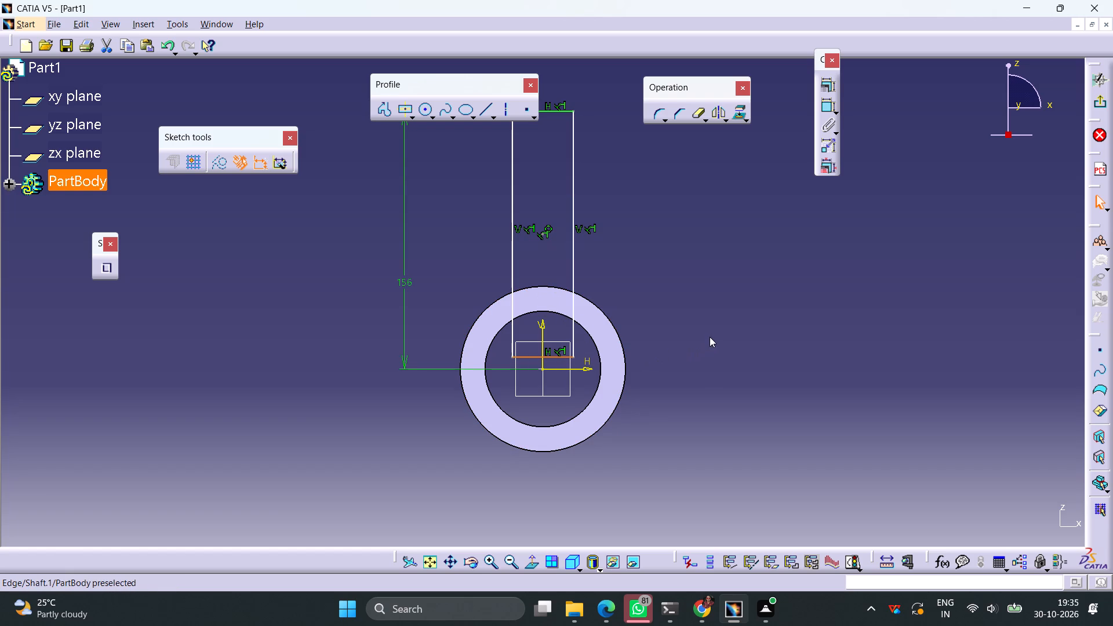
{"action": "key", "text": "Delete"}
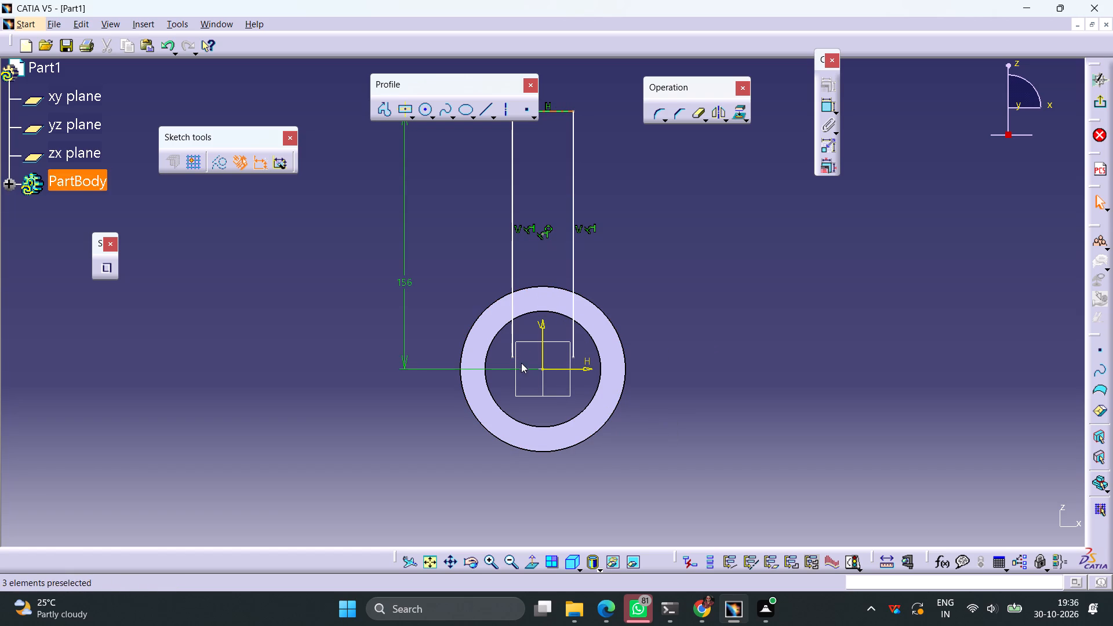
Dimension the top edge of the open rectangle and set its length to 56 mm.
{"action": "middle_click_drag", "start_coordinate": [628, 246], "coordinate": [630, 274]}
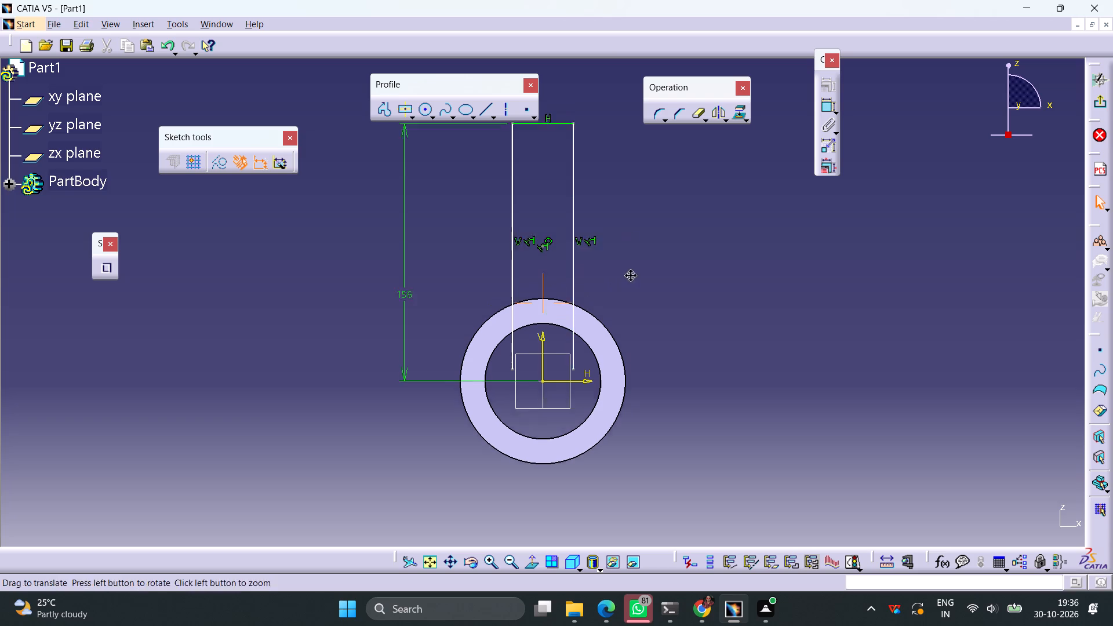
{"action": "middle_click_drag", "start_coordinate": [630, 274], "coordinate": [643, 343]}
{"action": "left_click", "coordinate": [828, 105]}
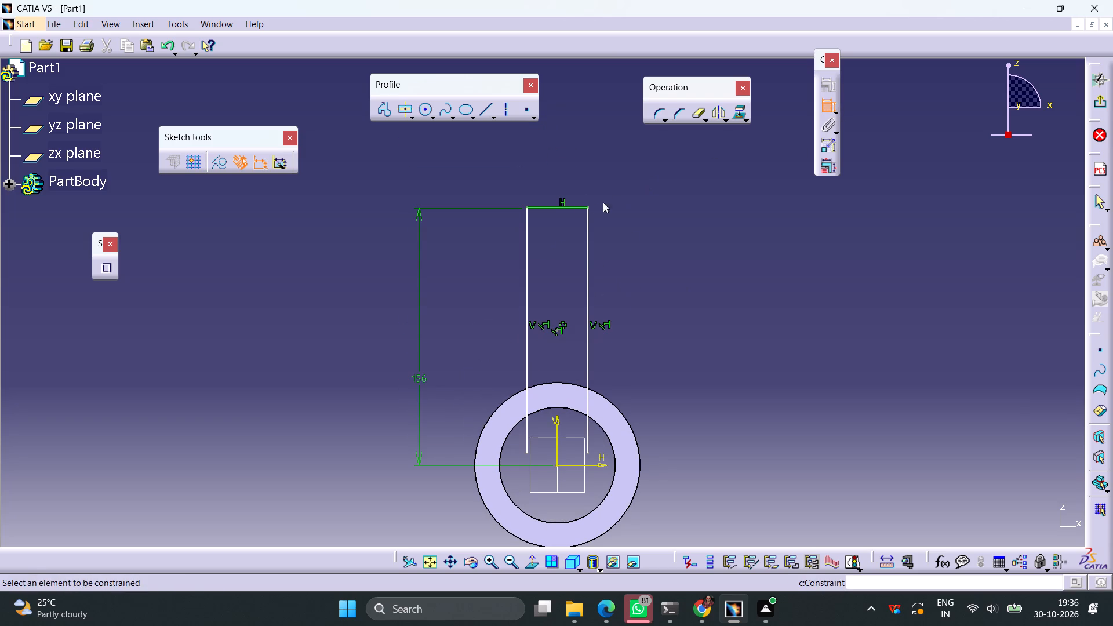
{"action": "left_click", "coordinate": [562, 209]}
{"action": "left_click", "coordinate": [555, 180]}
{"action": "double_click", "coordinate": [559, 177]}
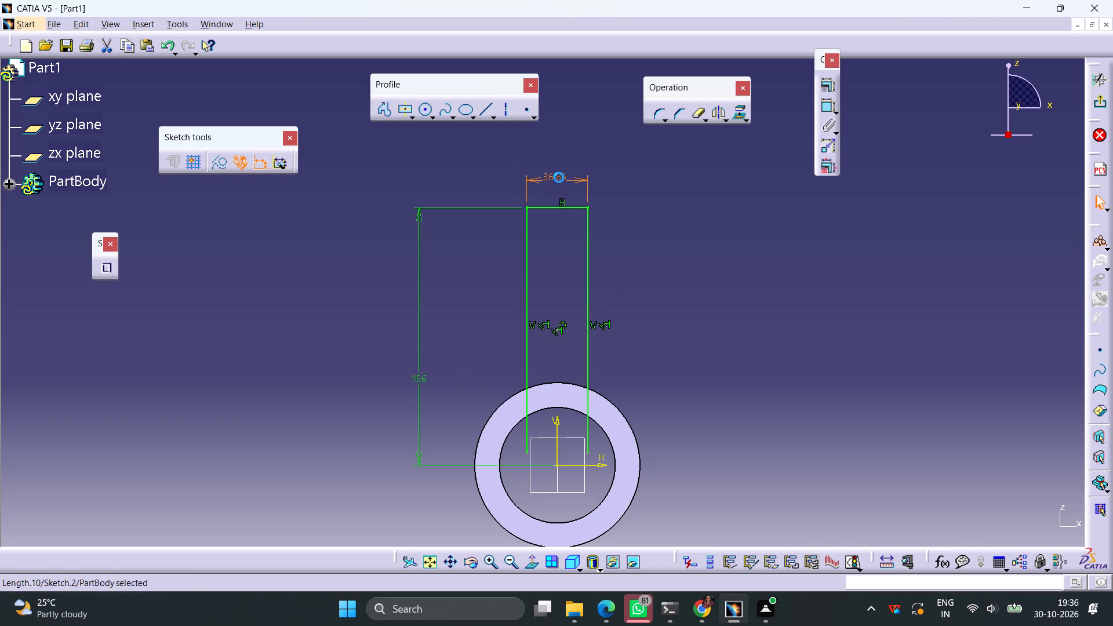
{"action": "type", "text": "56"}
{"action": "key", "text": "Return"}
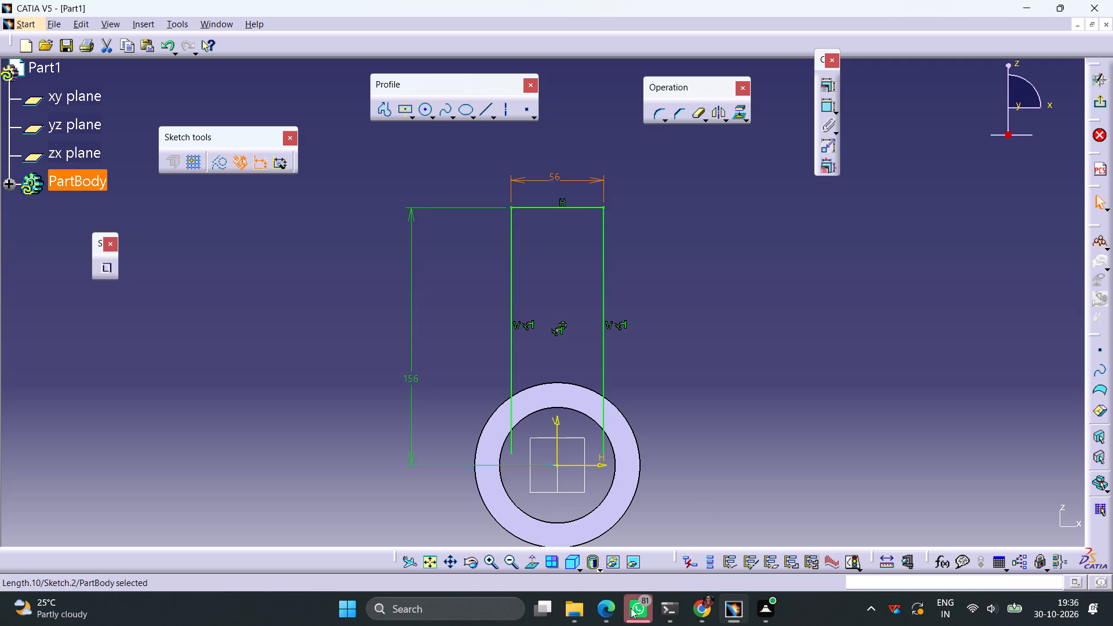
After consulting the reference drawing in Edge, project the ring's outer circular edge into the CATIA sketch.
{"action": "left_click", "coordinate": [608, 610]}
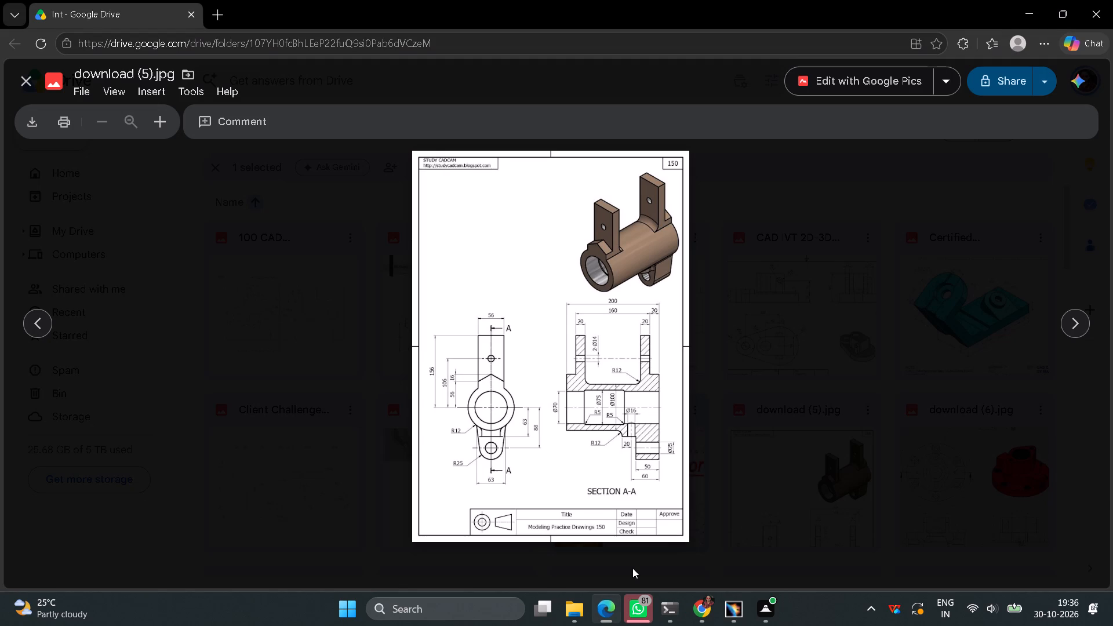
{"action": "left_click", "coordinate": [723, 612]}
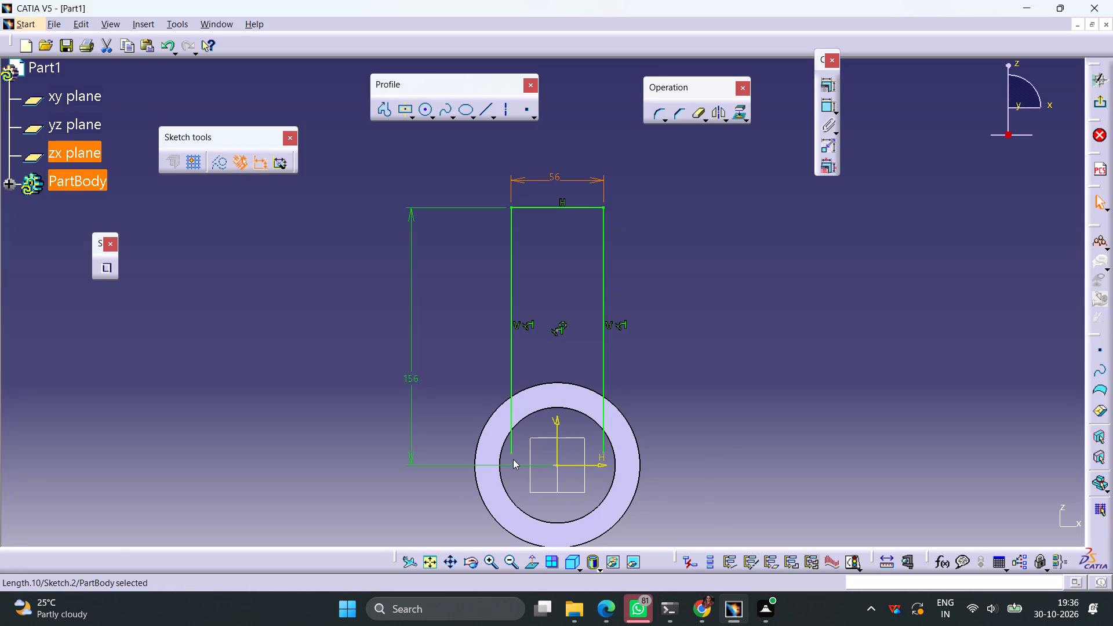
{"action": "left_click", "coordinate": [548, 384]}
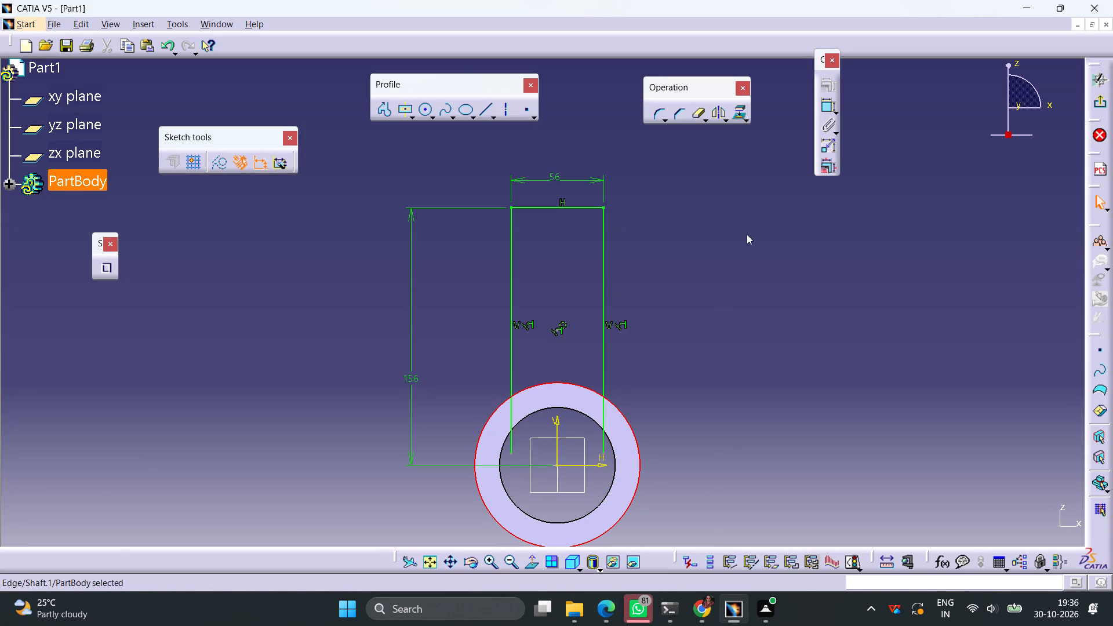
{"action": "left_click", "coordinate": [743, 111]}
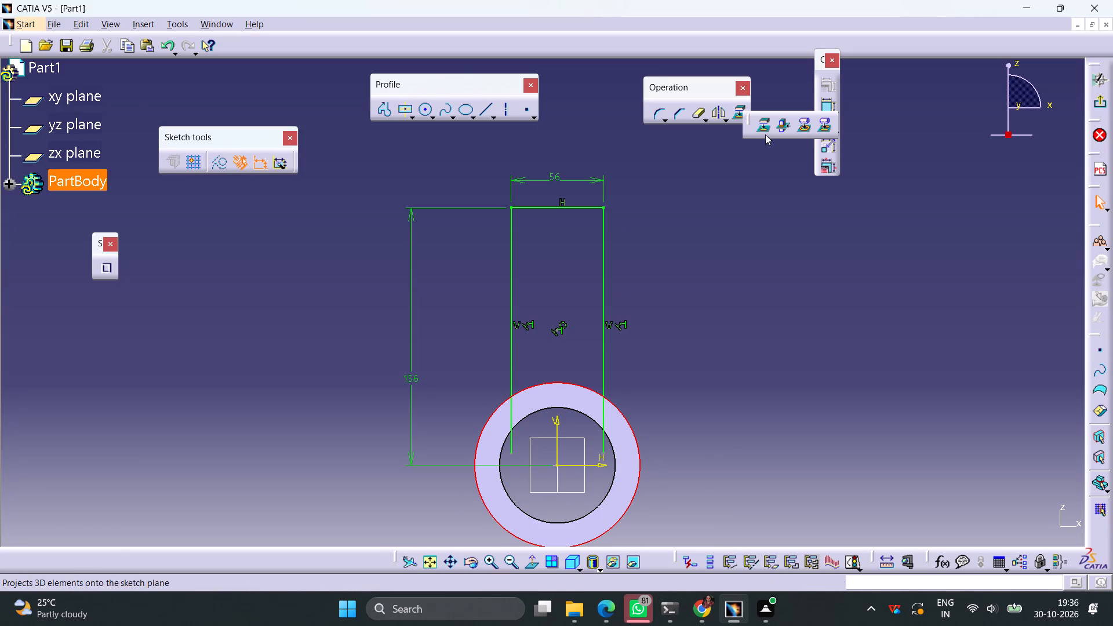
{"action": "left_click", "coordinate": [765, 125]}
{"action": "left_click", "coordinate": [966, 523]}
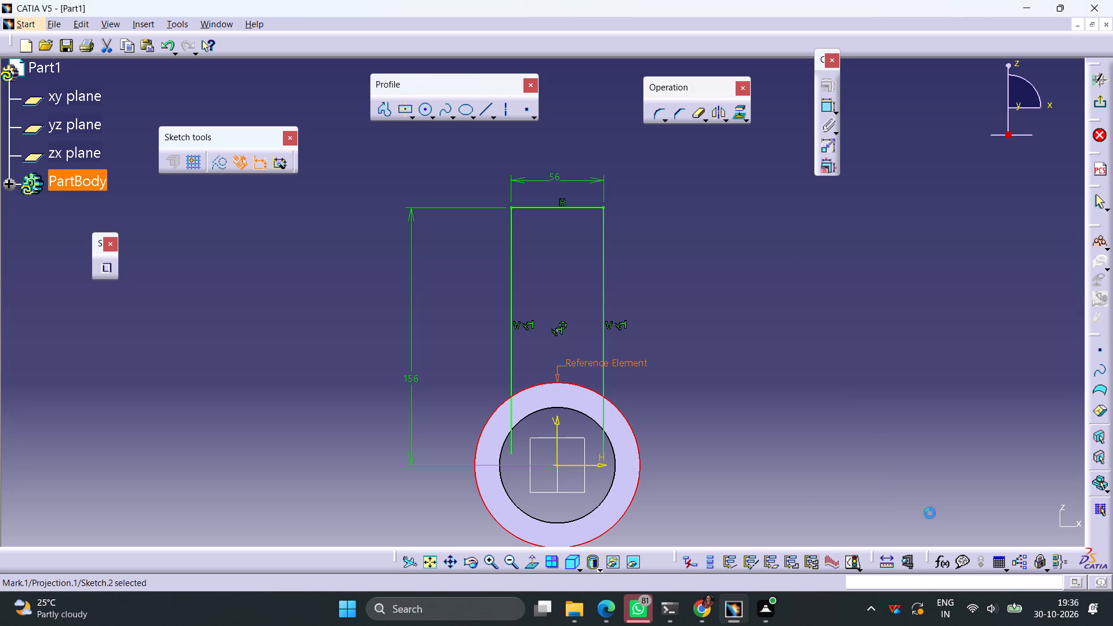
Constrain the lower endpoint of the left vertical line to be coincident with the projected outer circle.
{"action": "left_click", "coordinate": [510, 454]}
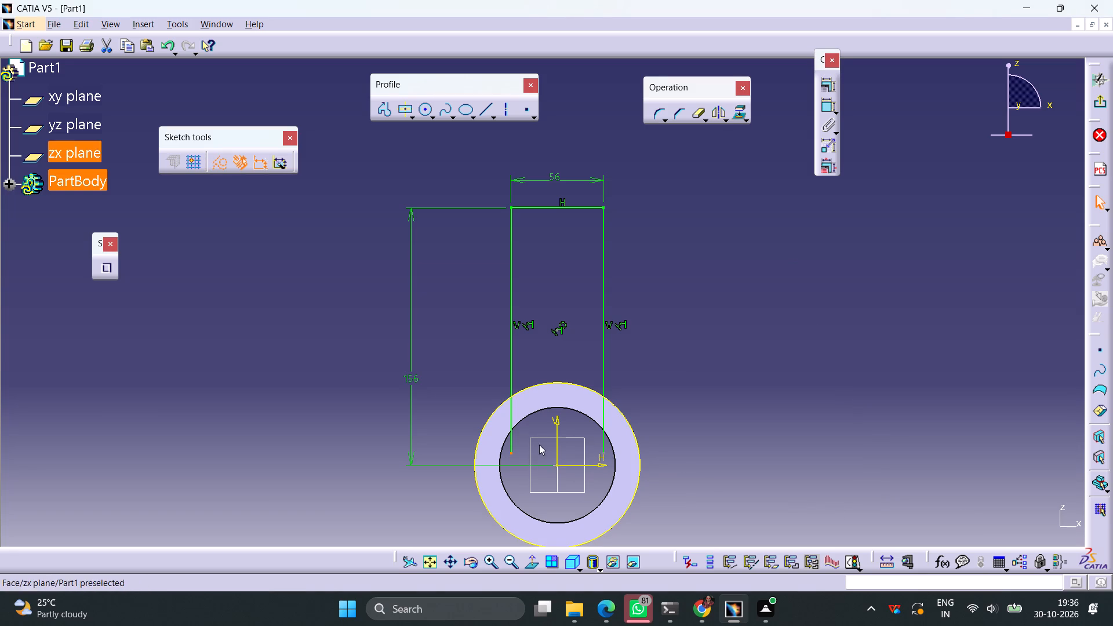
{"action": "left_click", "coordinate": [514, 391], "text": "ctrl"}
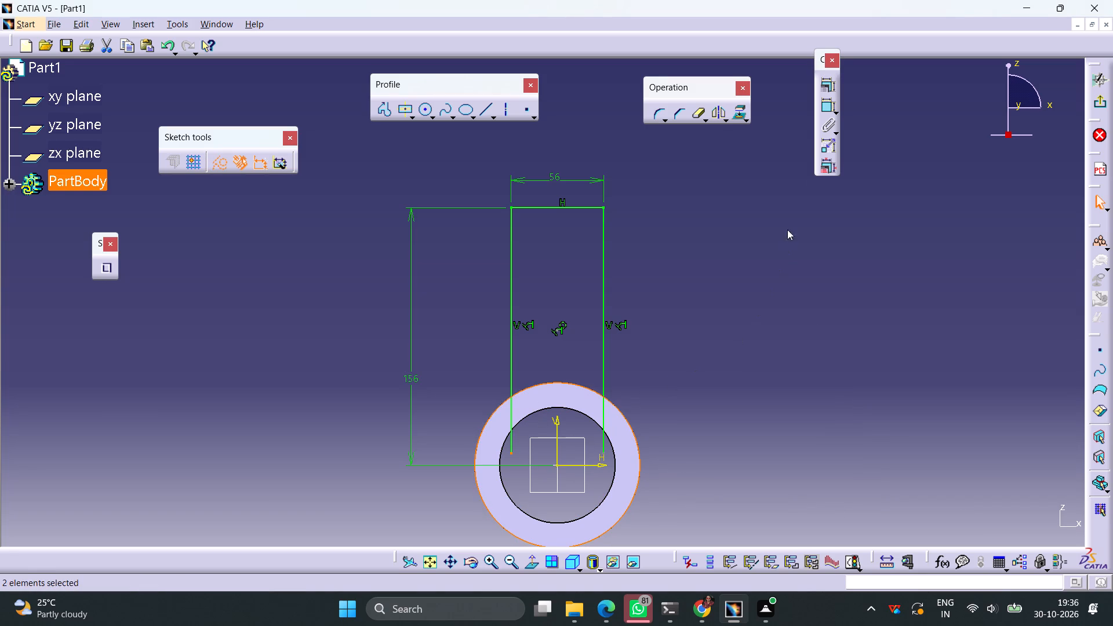
{"action": "left_click", "coordinate": [830, 82]}
{"action": "left_click", "coordinate": [1015, 318]}
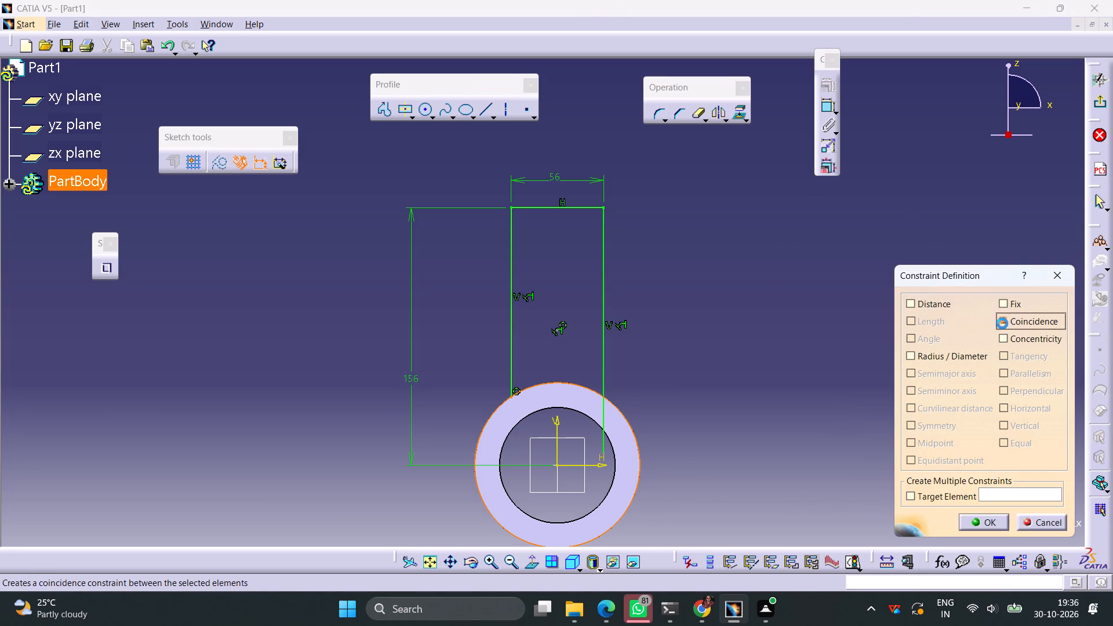
{"action": "left_click", "coordinate": [986, 527]}
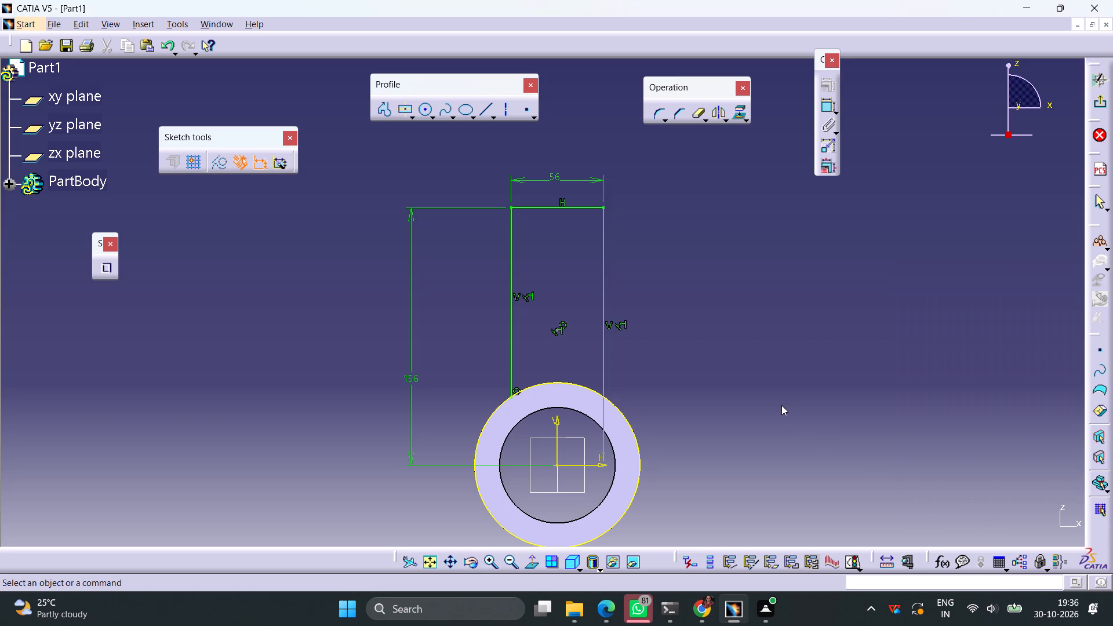
{"action": "left_click", "coordinate": [784, 407]}
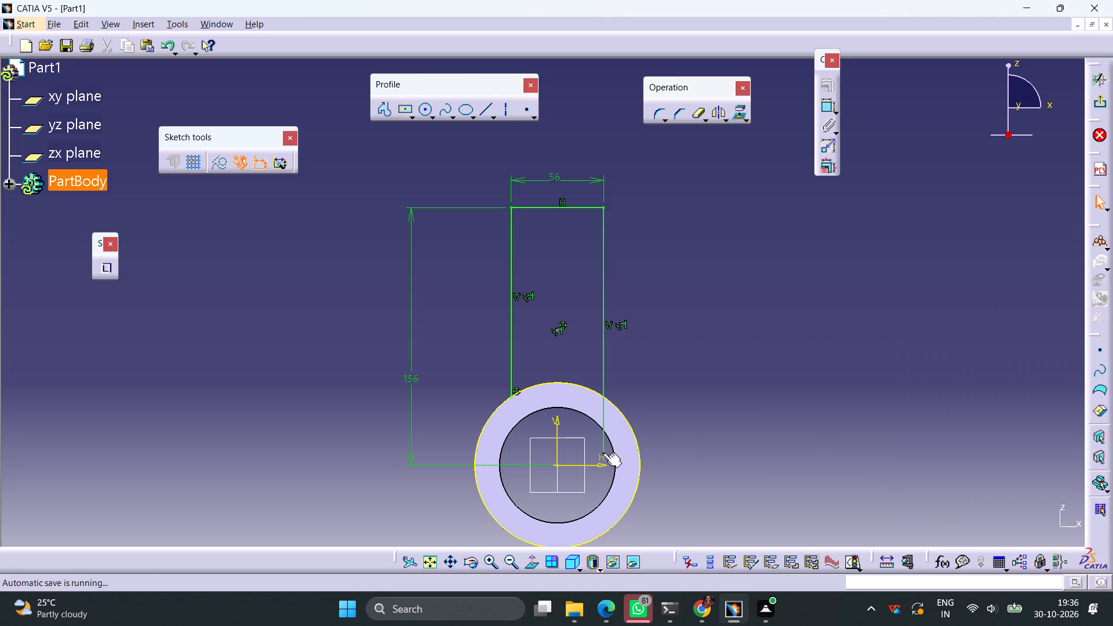
Constrain the lower endpoint of the right vertical line to be coincident with the projected outer circle.
{"action": "left_click", "coordinate": [603, 453]}
{"action": "left_click", "coordinate": [590, 388], "text": "ctrl"}
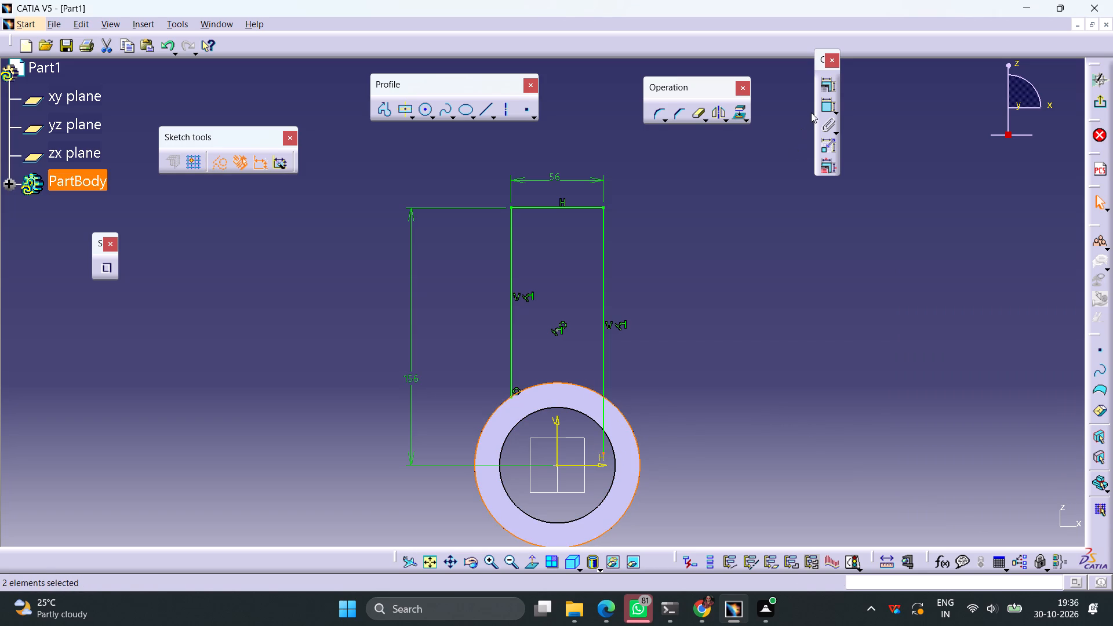
{"action": "left_click", "coordinate": [828, 87]}
{"action": "left_click", "coordinate": [1023, 324]}
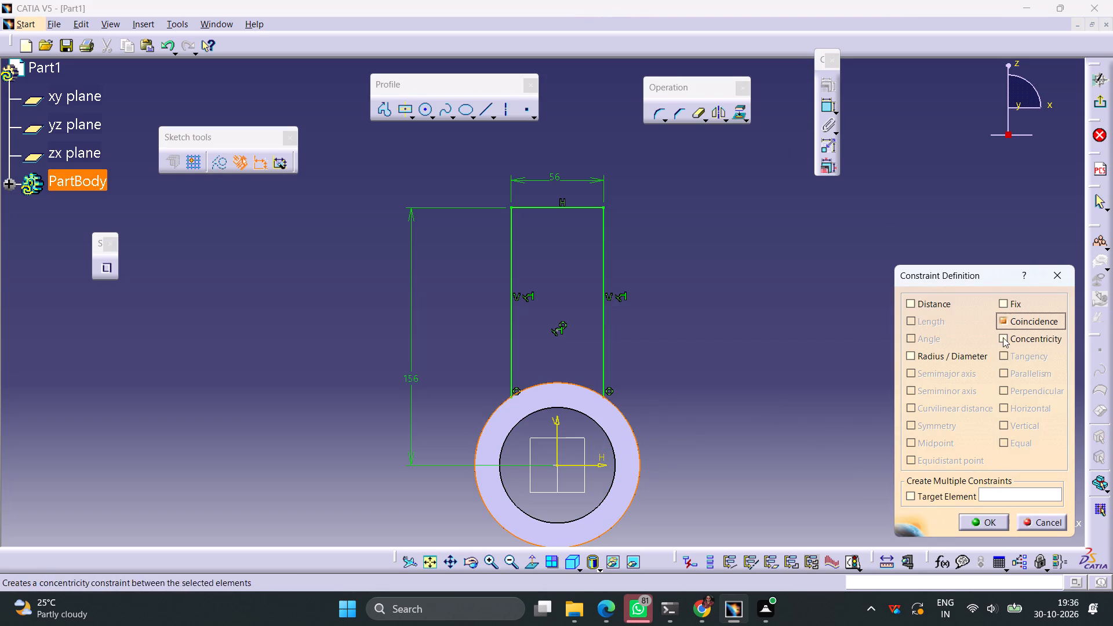
{"action": "left_click", "coordinate": [991, 520]}
{"action": "left_click", "coordinate": [754, 388]}
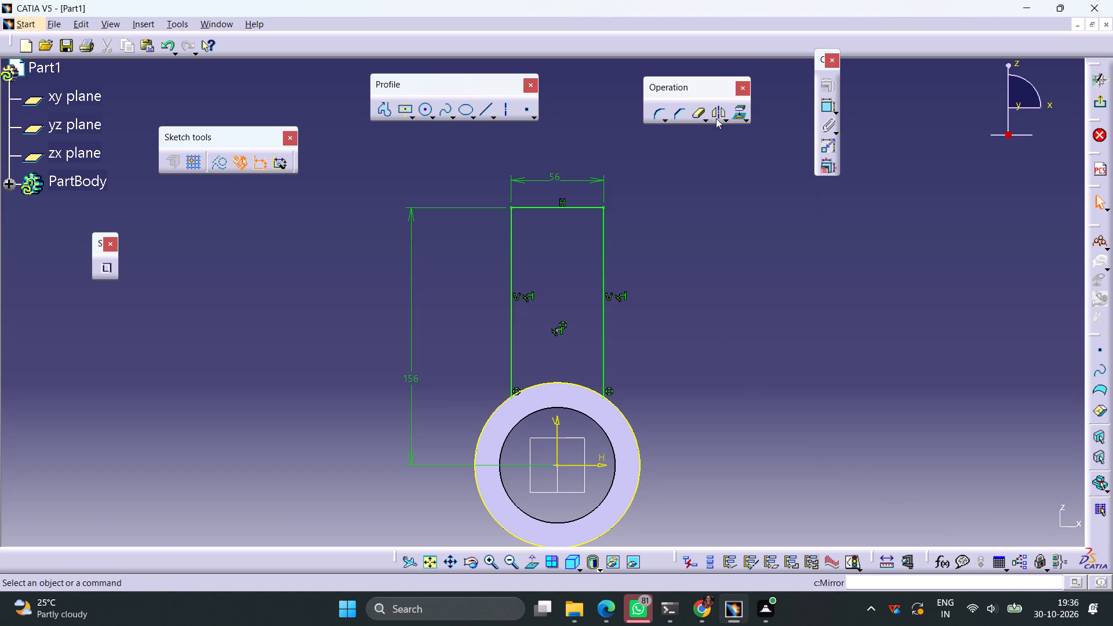
Quick-trim the projected circle, keeping only its upper arc between the two vertical lines.
{"action": "left_click", "coordinate": [697, 112]}
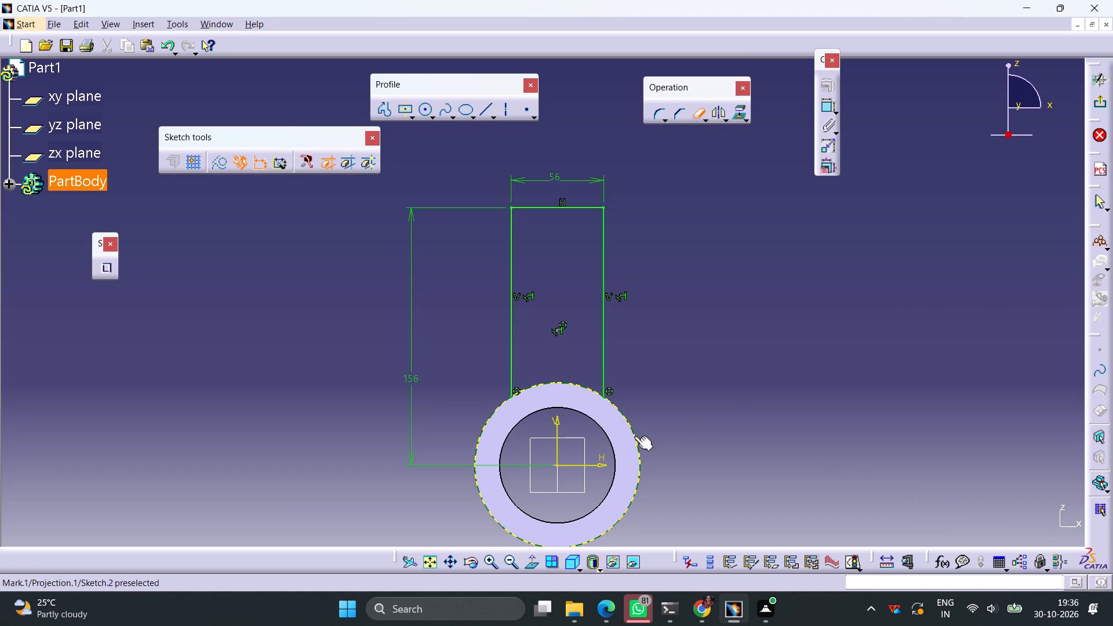
{"action": "left_click", "coordinate": [634, 436]}
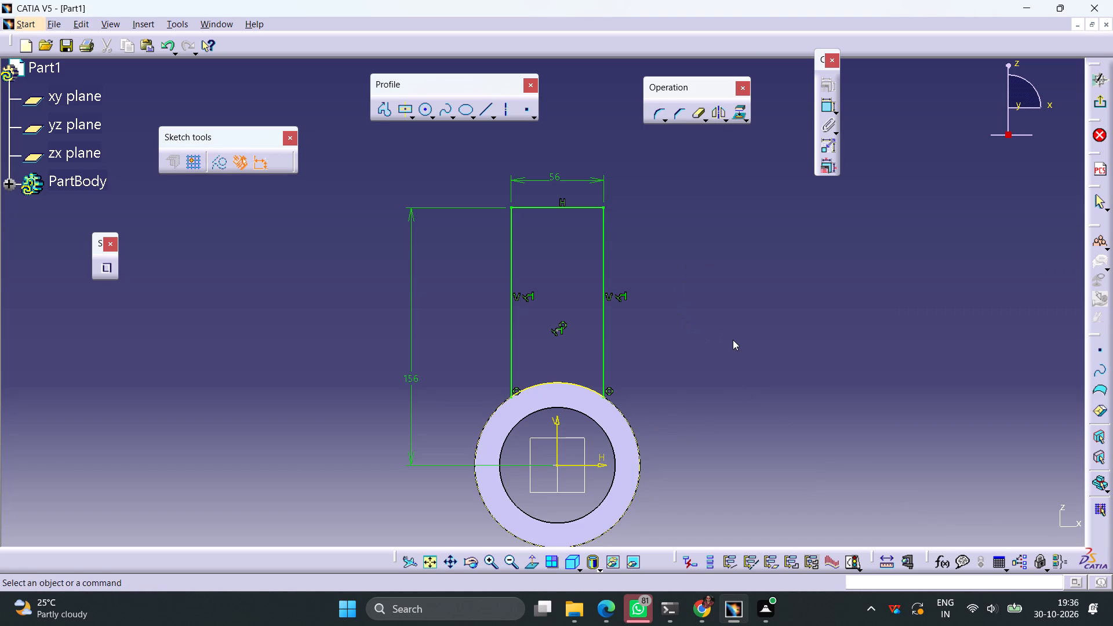
Sketch a circle on the vertical centreline inside the lug outline and set its diameter to 14 mm.
{"action": "middle_click_drag", "start_coordinate": [707, 319], "coordinate": [700, 350], "text": "ctrl"}
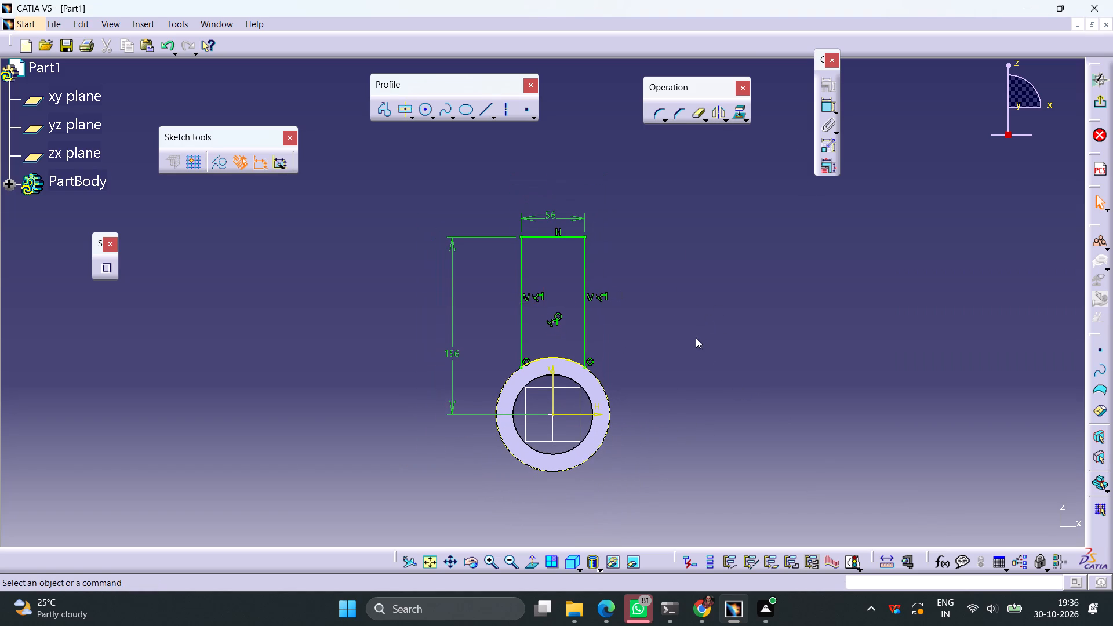
{"action": "left_click", "coordinate": [423, 112]}
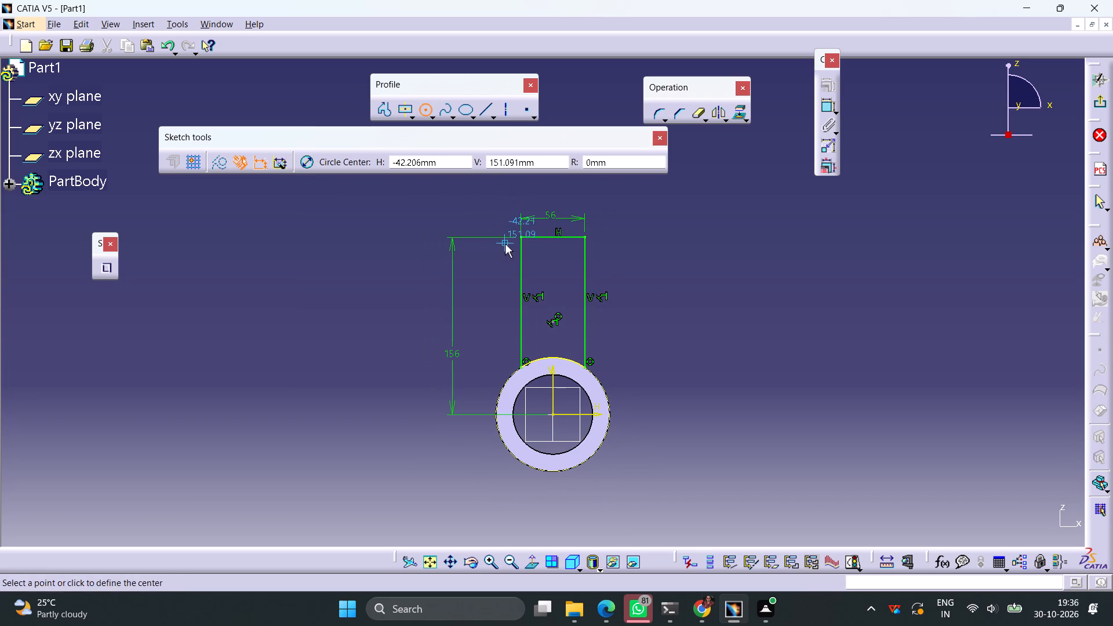
{"action": "left_click", "coordinate": [552, 294]}
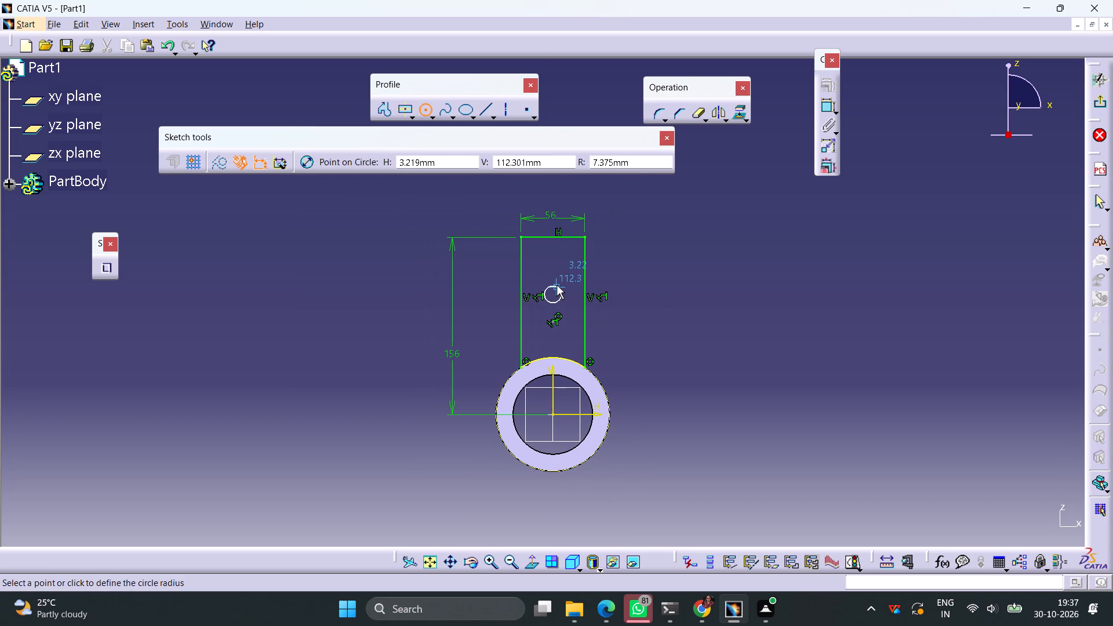
{"action": "left_click", "coordinate": [556, 285]}
{"action": "left_click", "coordinate": [823, 105]}
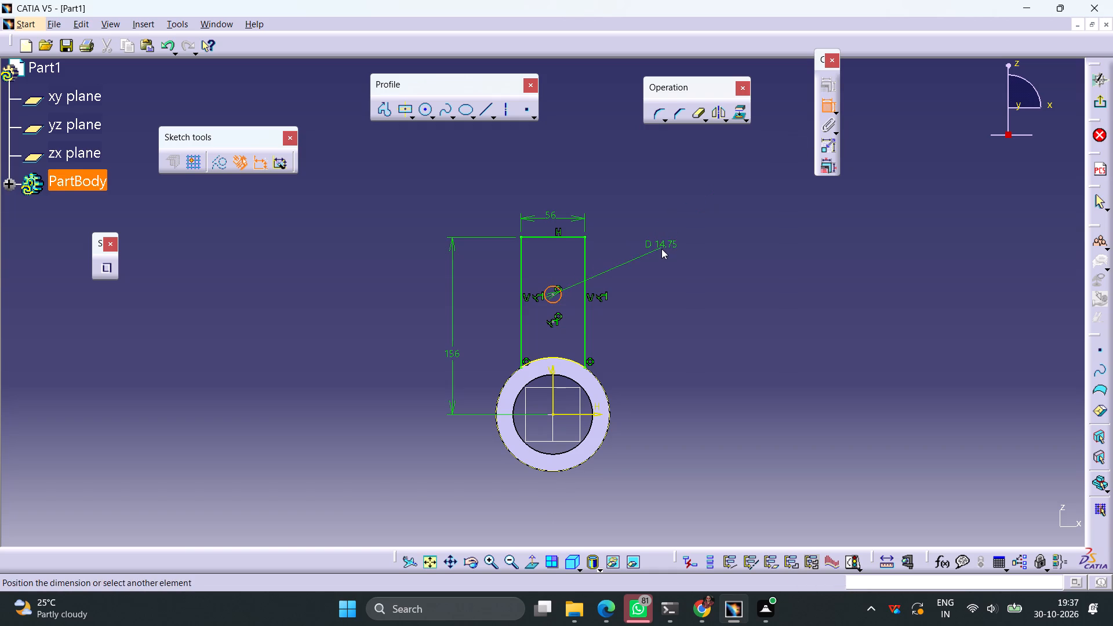
{"action": "left_click", "coordinate": [661, 250]}
{"action": "double_click", "coordinate": [669, 244]}
{"action": "type", "text": "14"}
{"action": "key", "text": "Return"}
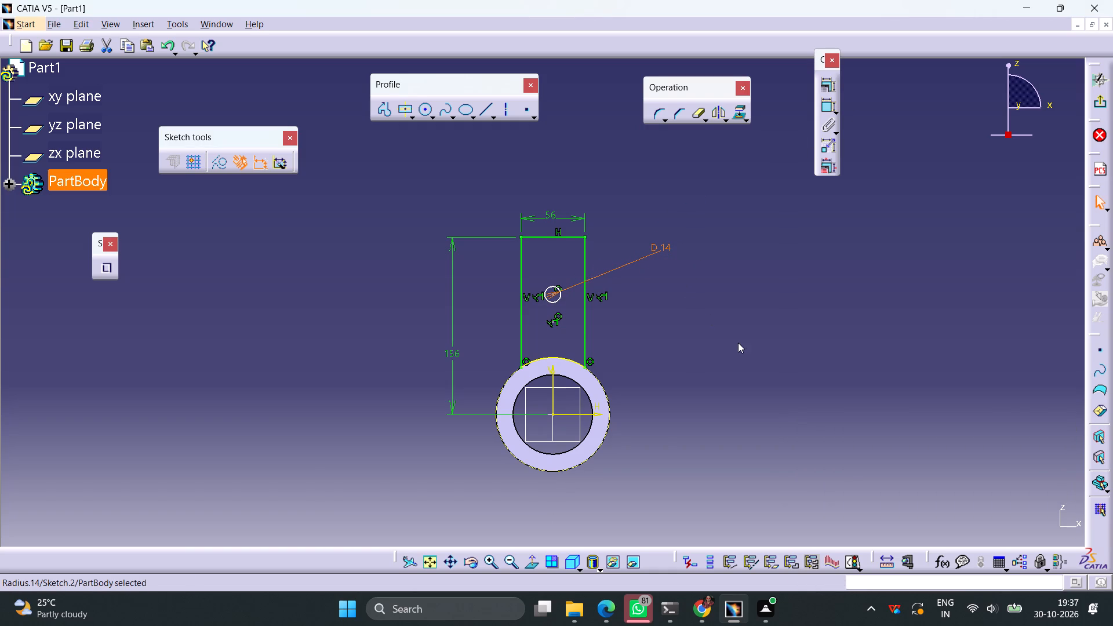
{"action": "left_click", "coordinate": [739, 344]}
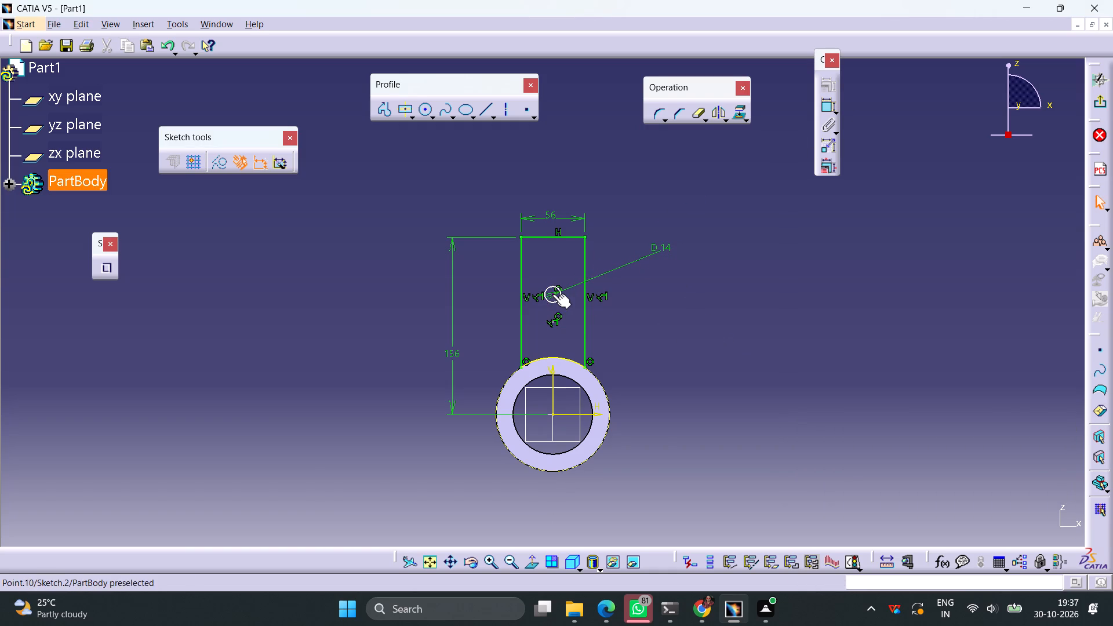
Dimension the small circle's centre from the horizontal axis and set the distance to 106 mm.
{"action": "left_click", "coordinate": [552, 294]}
{"action": "left_click", "coordinate": [824, 106]}
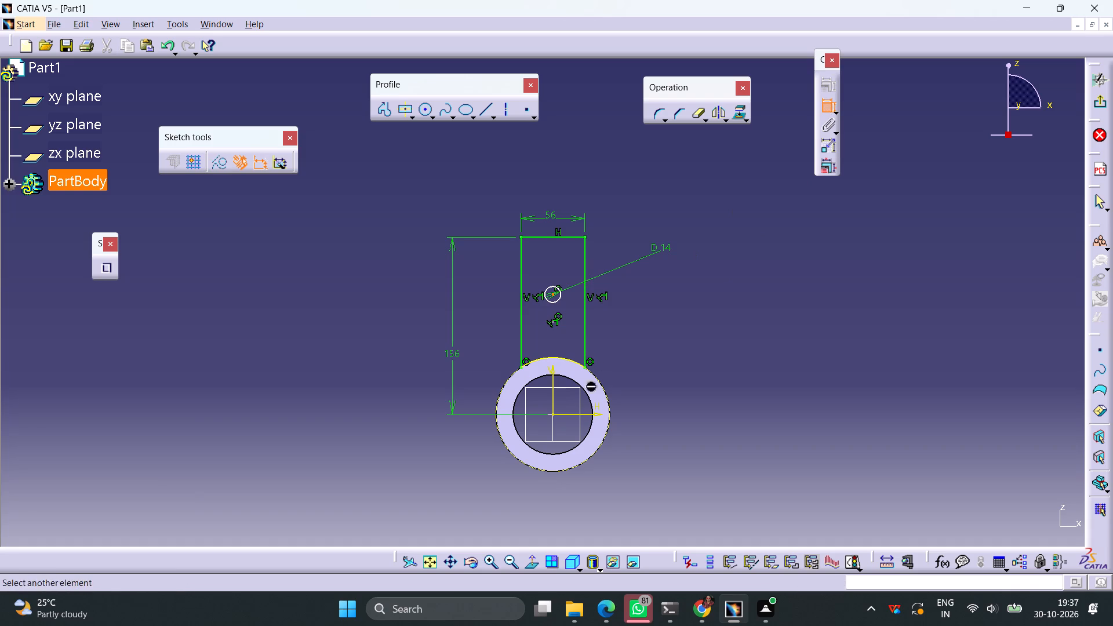
{"action": "left_click", "coordinate": [570, 415]}
{"action": "left_click", "coordinate": [478, 365]}
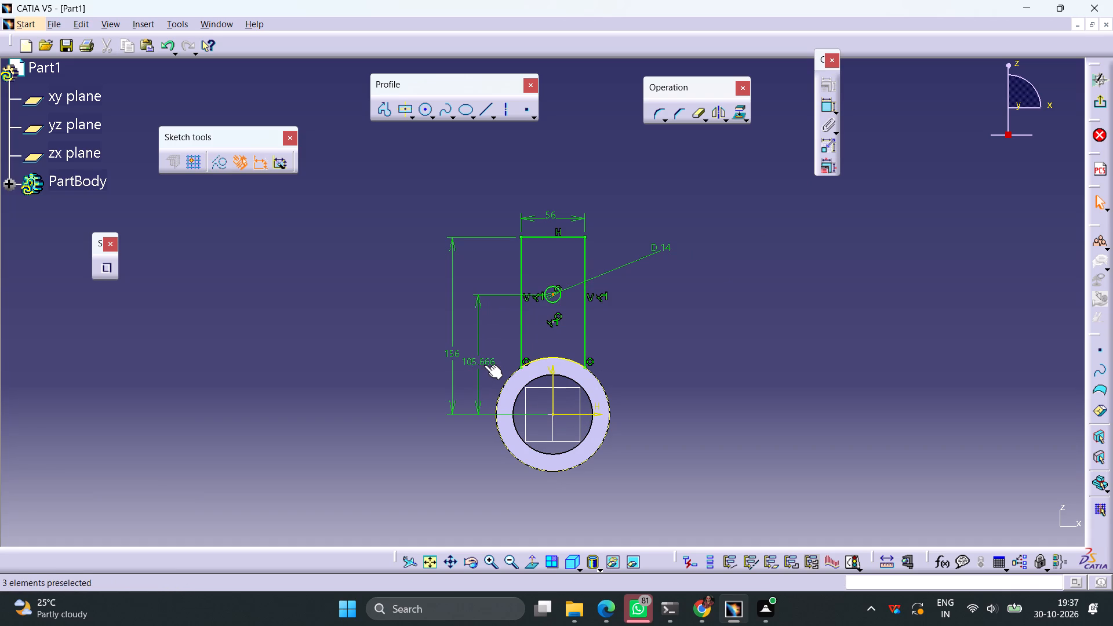
{"action": "double_click", "coordinate": [484, 365]}
{"action": "type", "text": "106"}
{"action": "key", "text": "Return"}
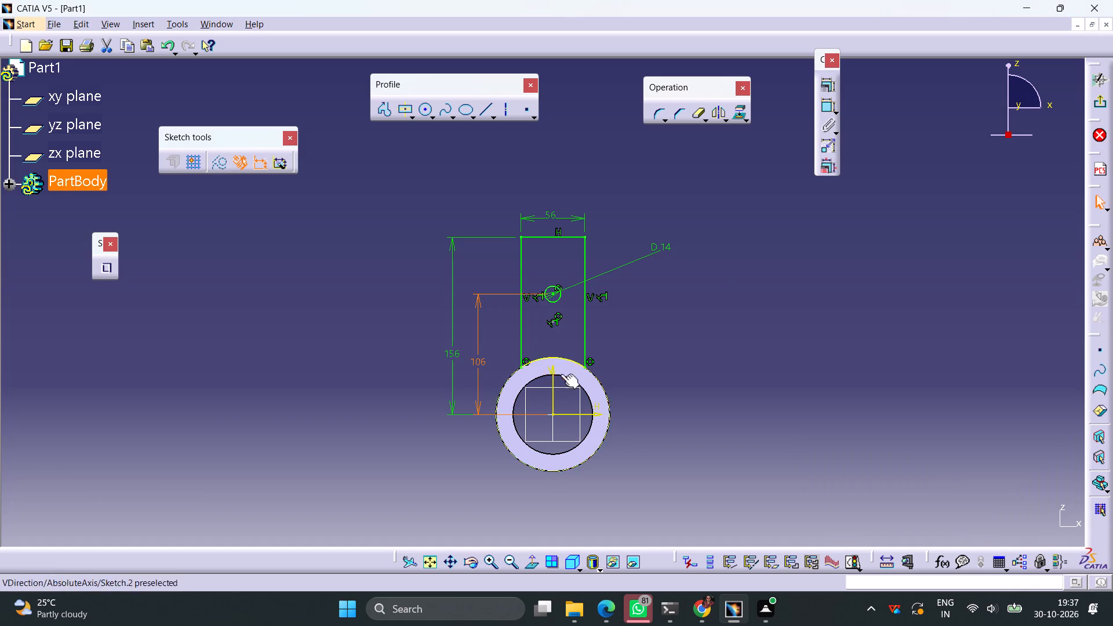
Exit the sketch and pad the lug profile in the reversed direction, with first limit 40 mm and second limit -20 mm.
{"action": "left_click", "coordinate": [1096, 104]}
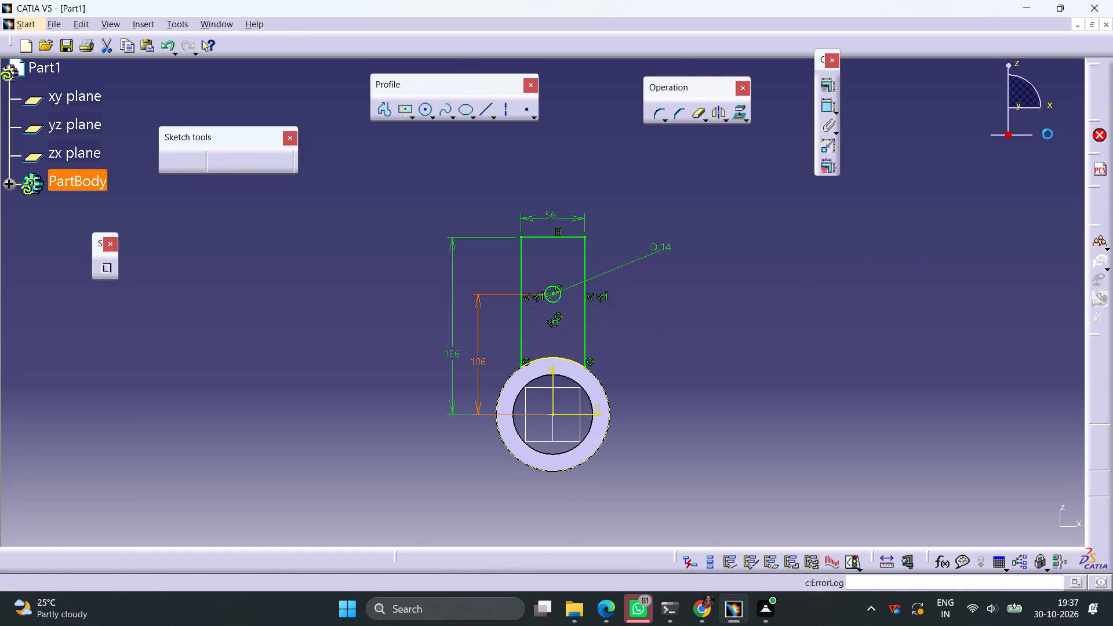
{"action": "left_click", "coordinate": [272, 103]}
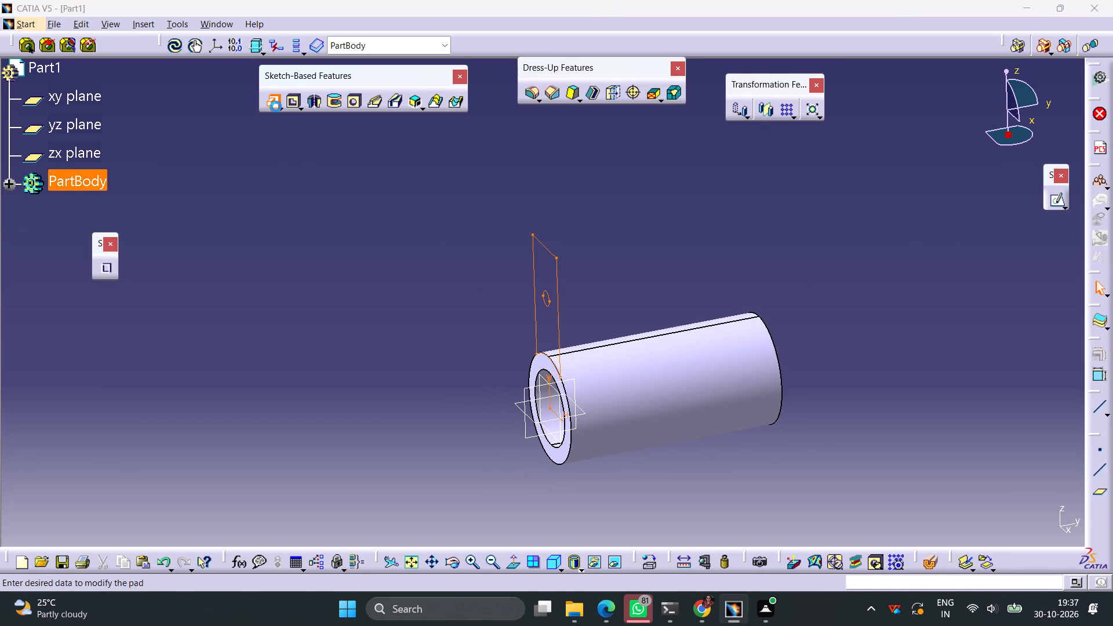
{"action": "left_click", "coordinate": [895, 467]}
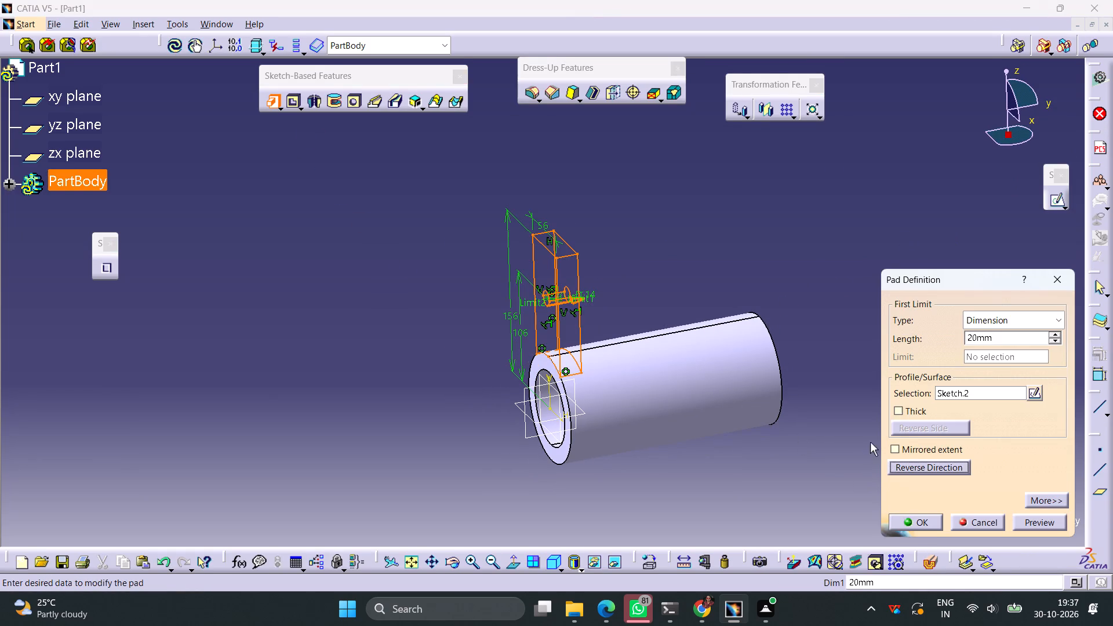
{"action": "left_click_drag", "start_coordinate": [999, 339], "coordinate": [896, 343]}
{"action": "type", "text": "40"}
{"action": "left_click", "coordinate": [803, 476]}
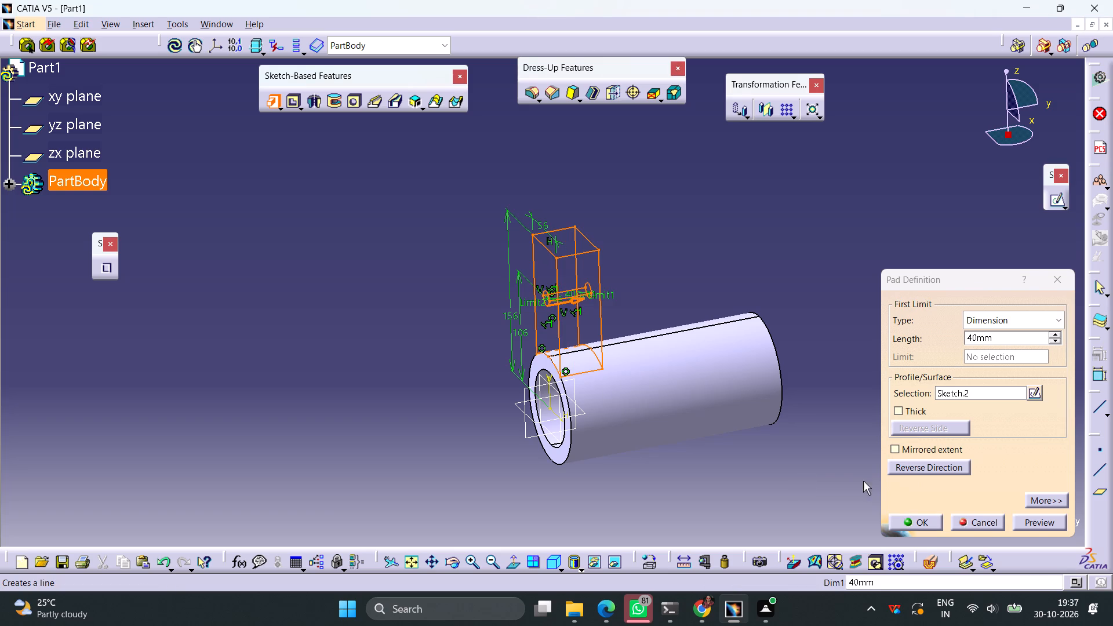
{"action": "left_click", "coordinate": [1049, 501]}
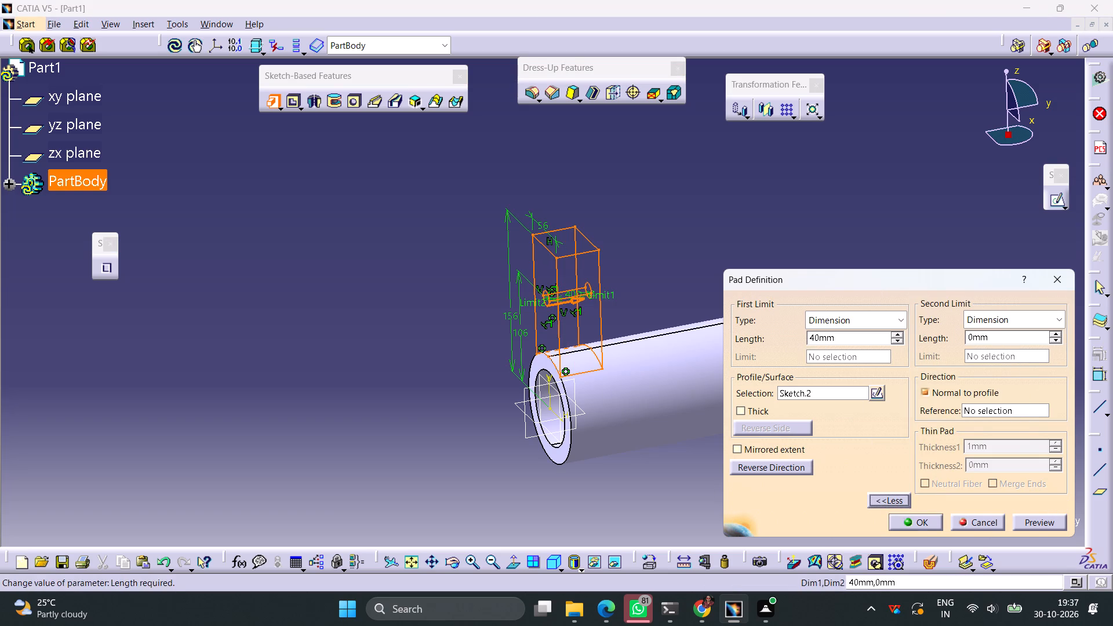
{"action": "left_click_drag", "start_coordinate": [999, 339], "coordinate": [852, 363]}
{"action": "type", "text": "-20"}
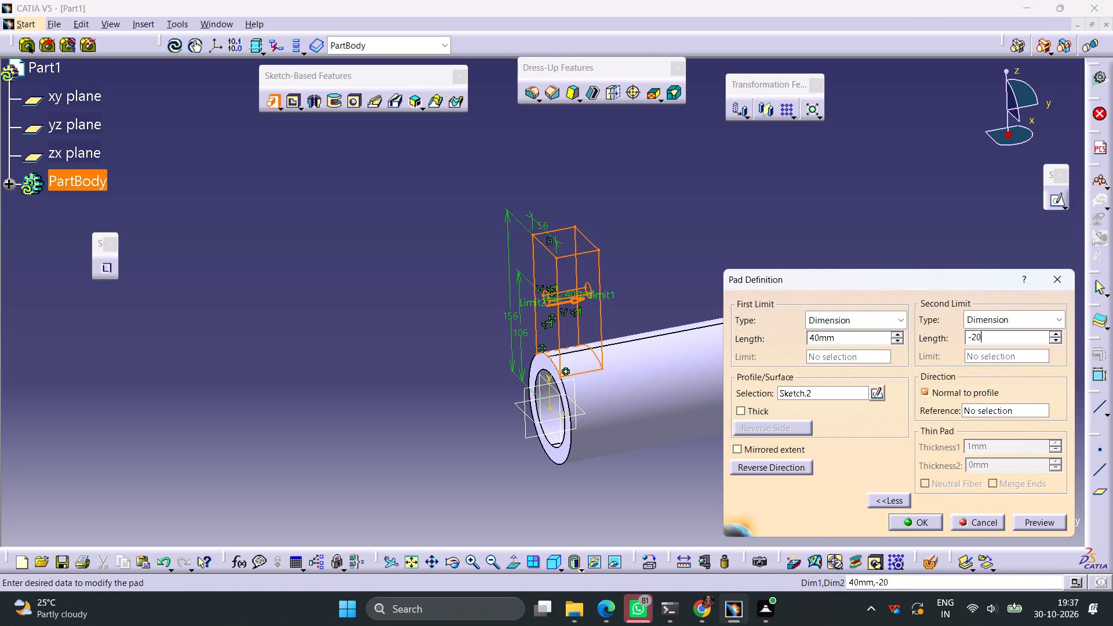
{"action": "key", "text": "Return"}
{"action": "left_click", "coordinate": [723, 268]}
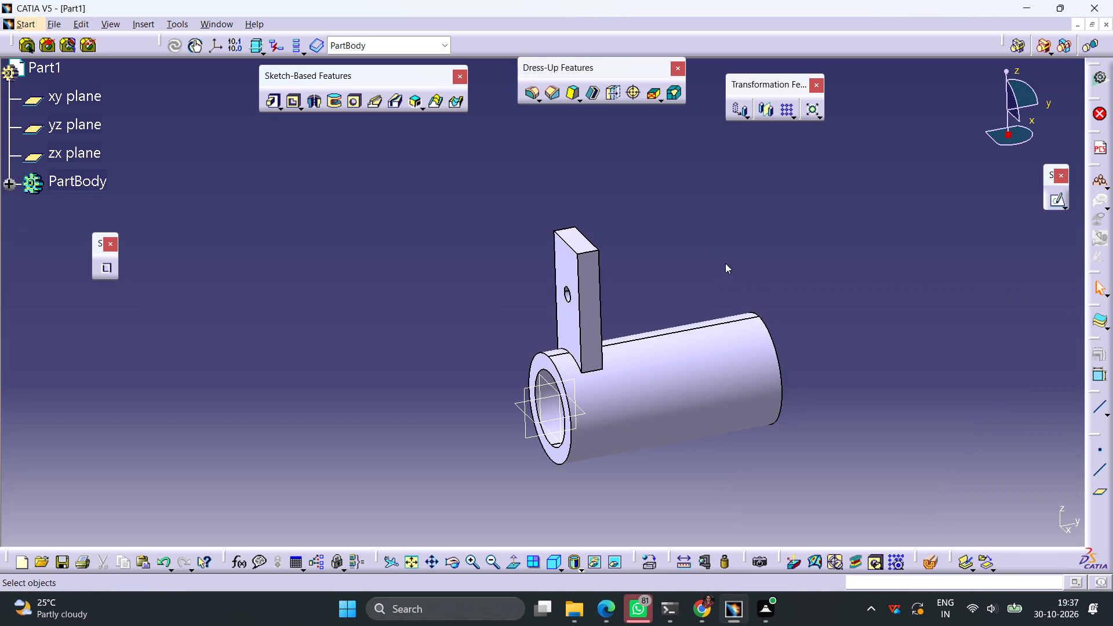
Start a new sketch on the ring-shaped end face of the shaft farthest from the lug.
{"action": "middle_click_drag", "start_coordinate": [827, 279], "coordinate": [781, 313]}
{"action": "right_click_drag", "start_coordinate": [827, 279], "coordinate": [781, 313]}
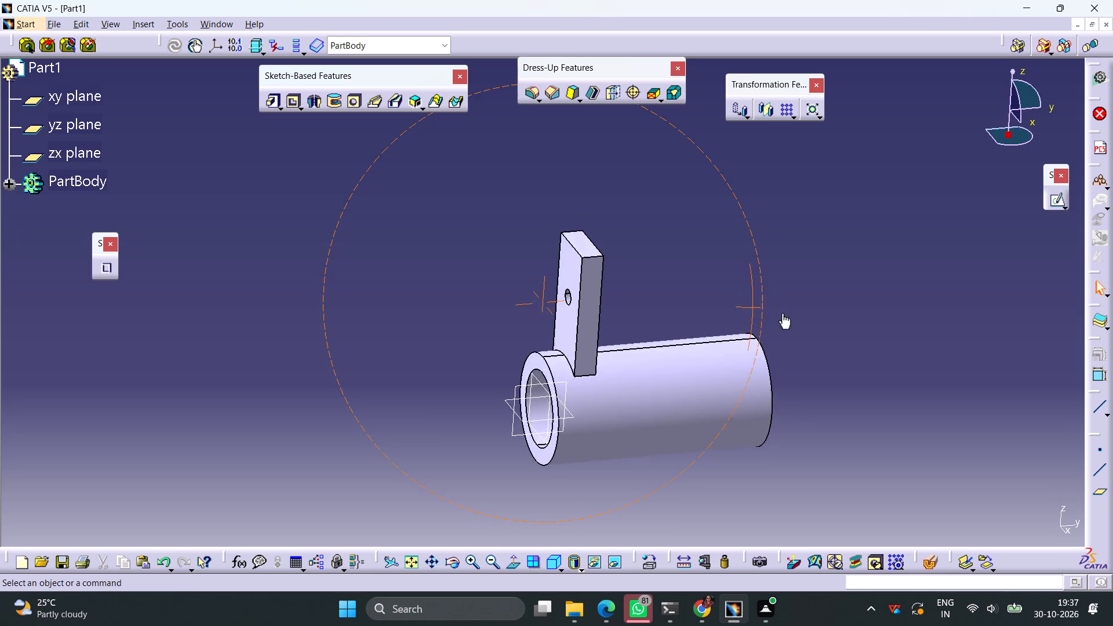
{"action": "middle_click_drag", "start_coordinate": [781, 313], "coordinate": [605, 349]}
{"action": "right_click_drag", "start_coordinate": [781, 313], "coordinate": [605, 349]}
{"action": "left_click", "coordinate": [727, 392]}
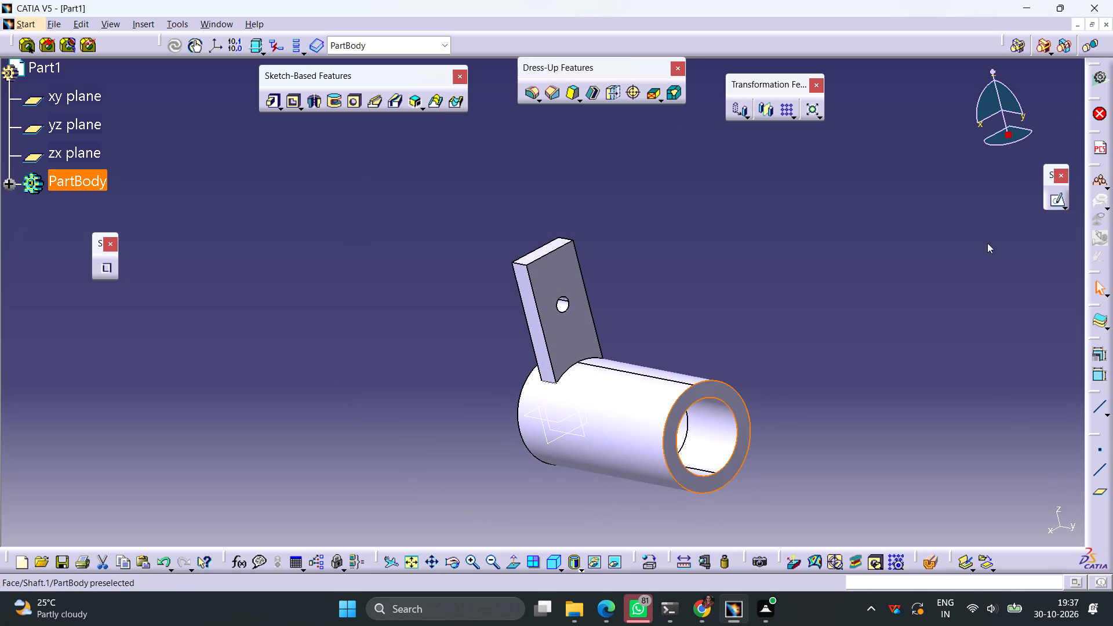
{"action": "left_click", "coordinate": [1049, 199]}
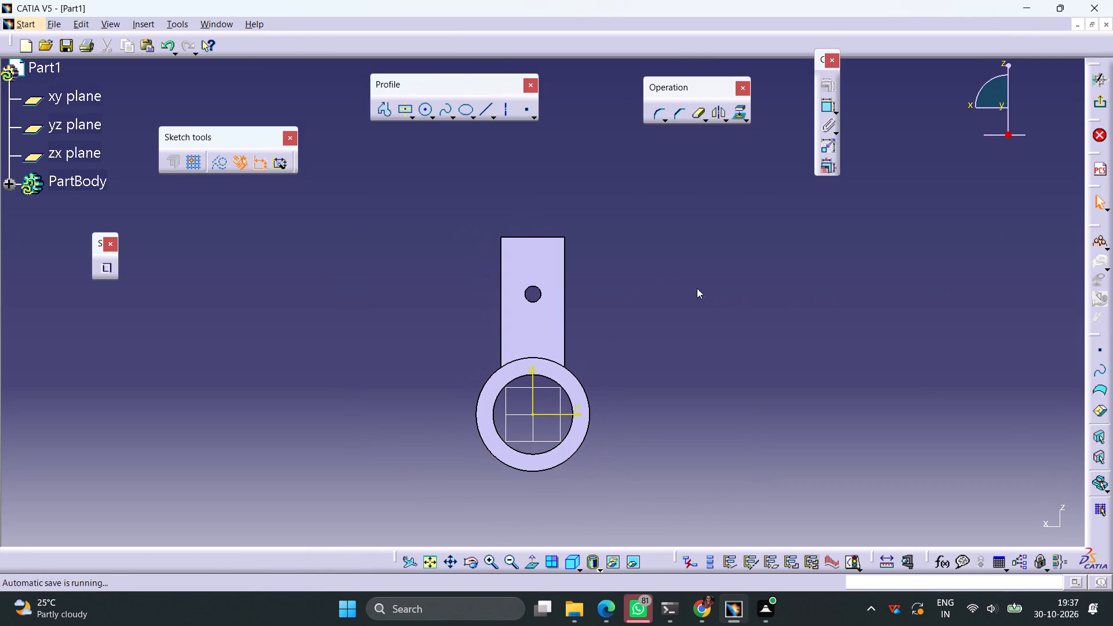
Draw a centred rectangle about 73 mm wide on the vertical axis, enclosing the lug and reaching into the shaft bore.
{"action": "left_click", "coordinate": [509, 257]}
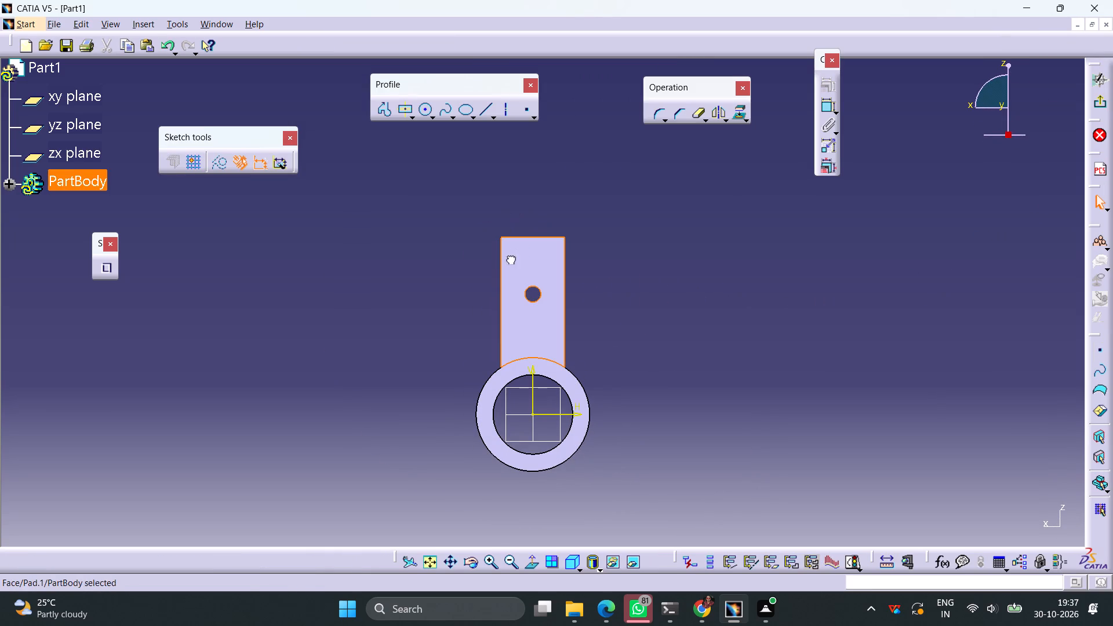
{"action": "left_click", "coordinate": [694, 271]}
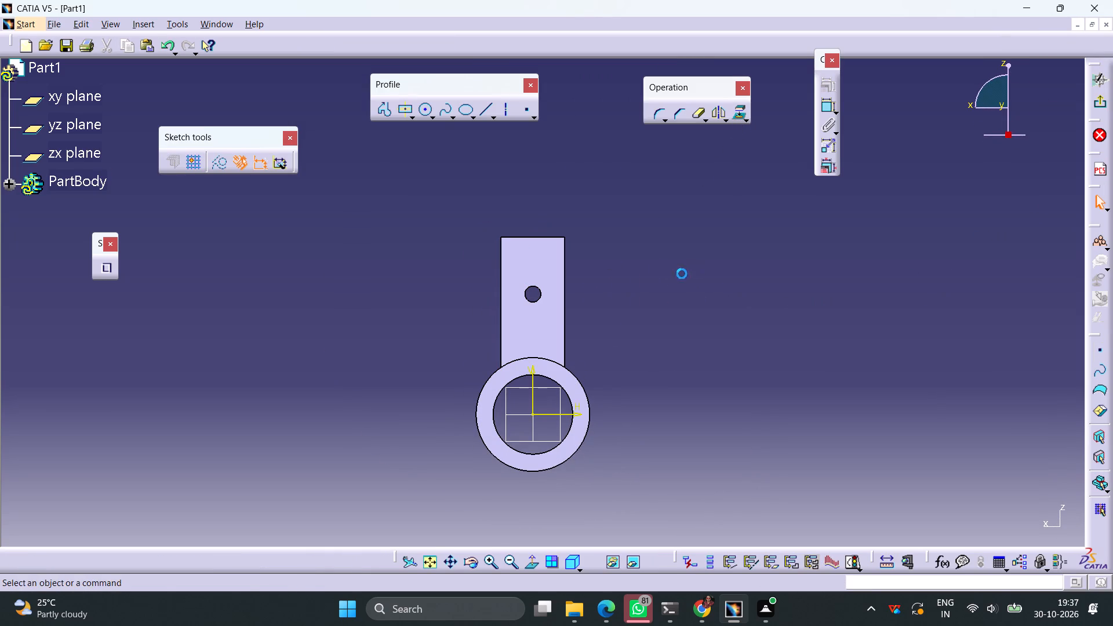
{"action": "left_click", "coordinate": [405, 109]}
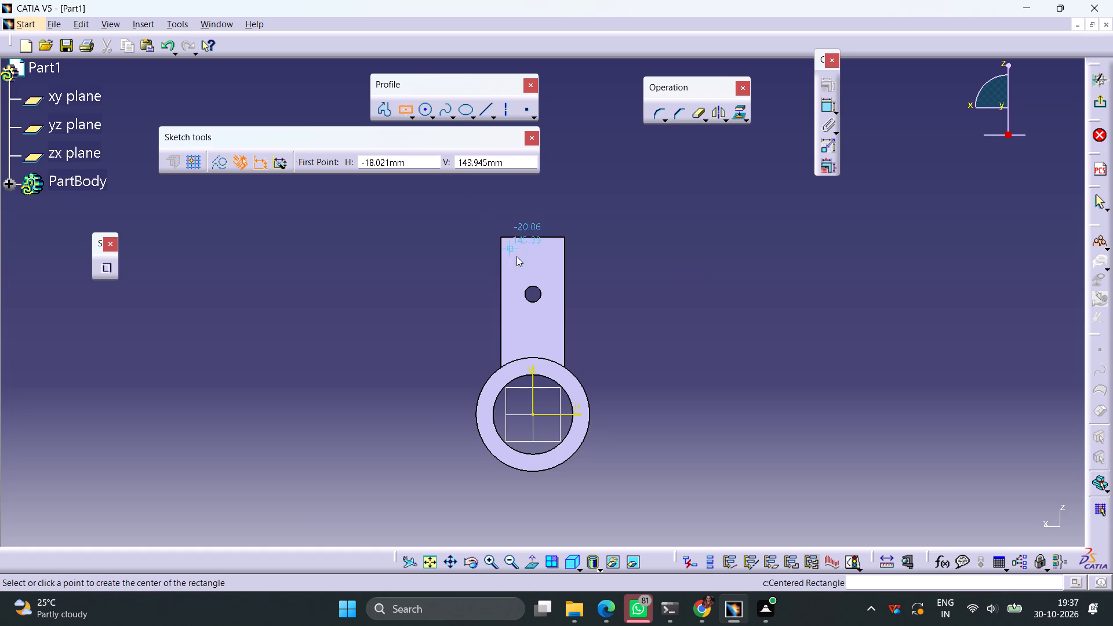
{"action": "left_click", "coordinate": [534, 326]}
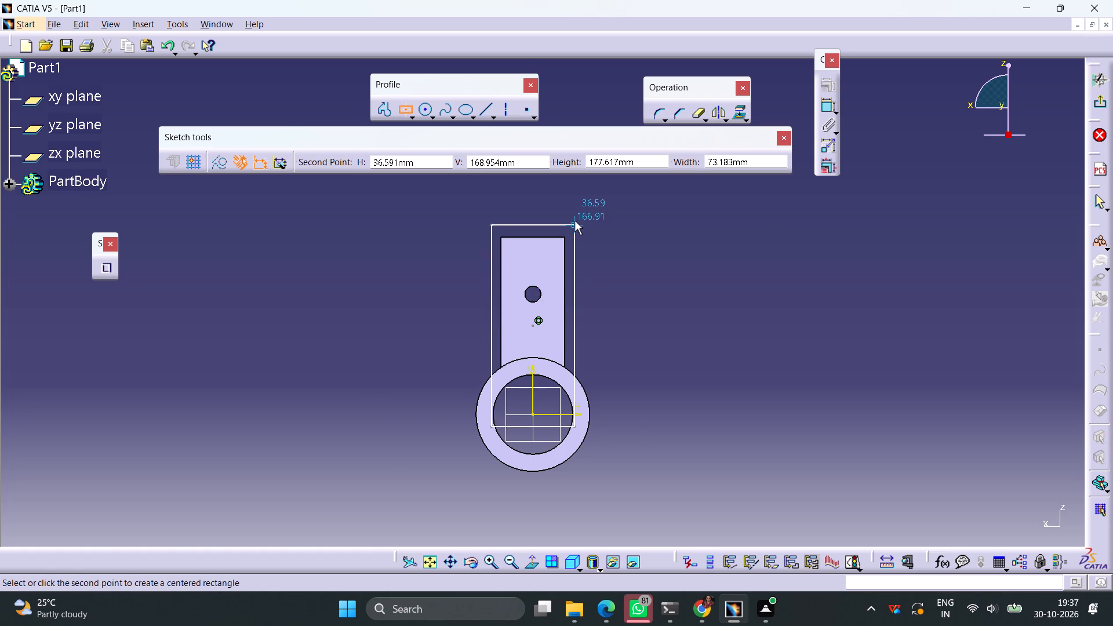
{"action": "left_click", "coordinate": [574, 221]}
{"action": "left_click", "coordinate": [608, 270]}
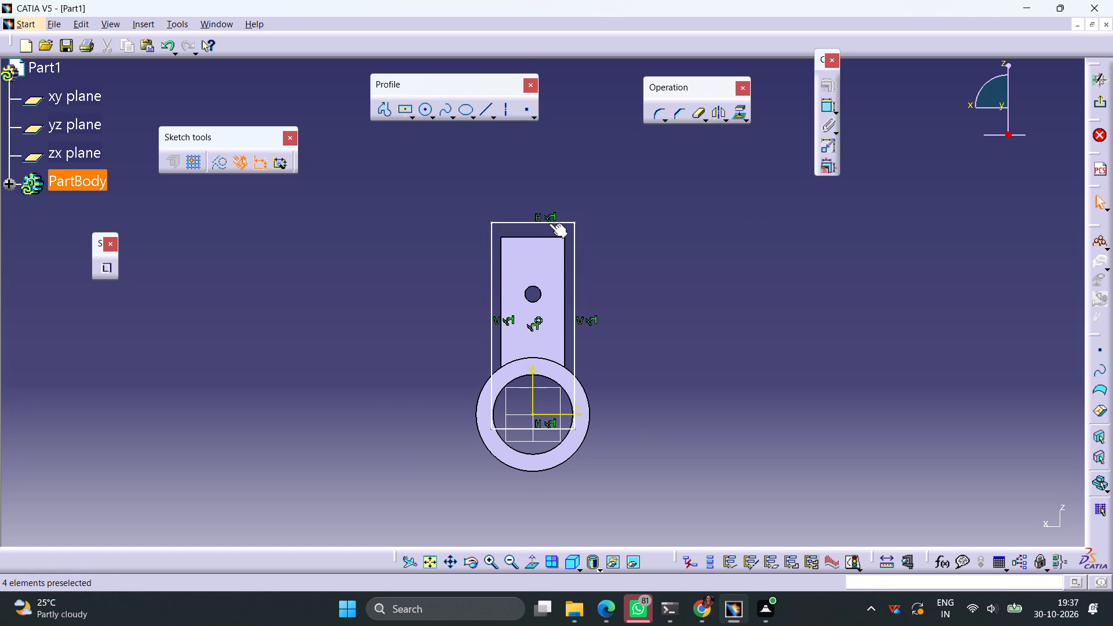
Constrain the rectangle's top line to be coincident with the lug's top edge.
{"action": "left_click", "coordinate": [559, 226]}
{"action": "left_click", "coordinate": [550, 238], "text": "ctrl"}
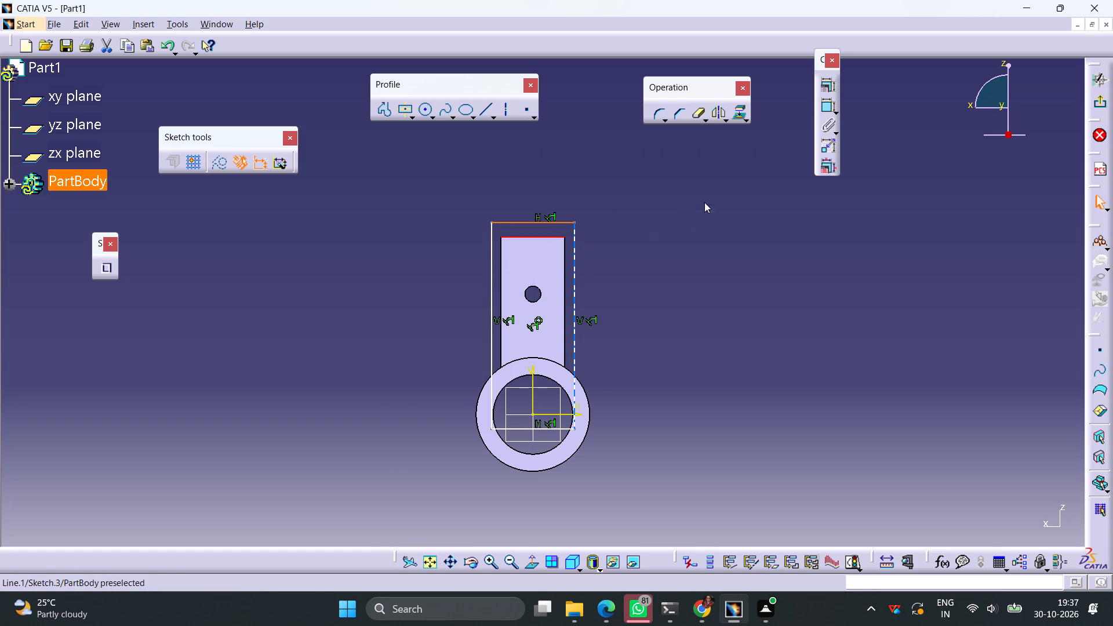
{"action": "left_click", "coordinate": [831, 90]}
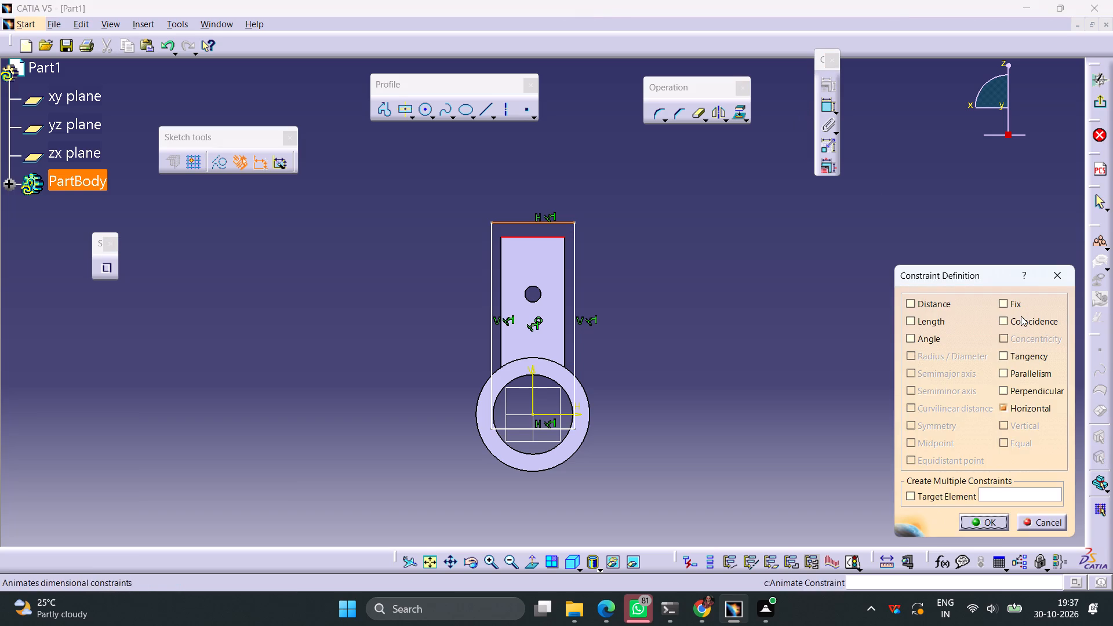
{"action": "left_click", "coordinate": [1021, 318]}
{"action": "left_click", "coordinate": [994, 524]}
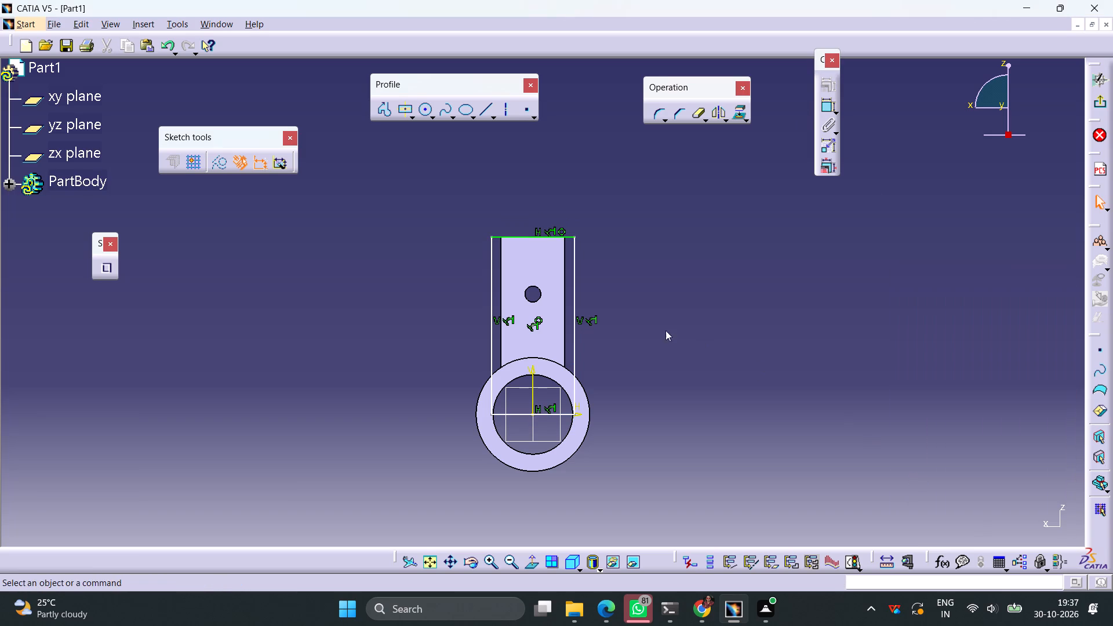
Constrain the rectangle's right vertical line to be coincident with the lug's right side edge.
{"action": "left_click", "coordinate": [574, 300]}
{"action": "left_click", "coordinate": [565, 300], "text": "ctrl"}
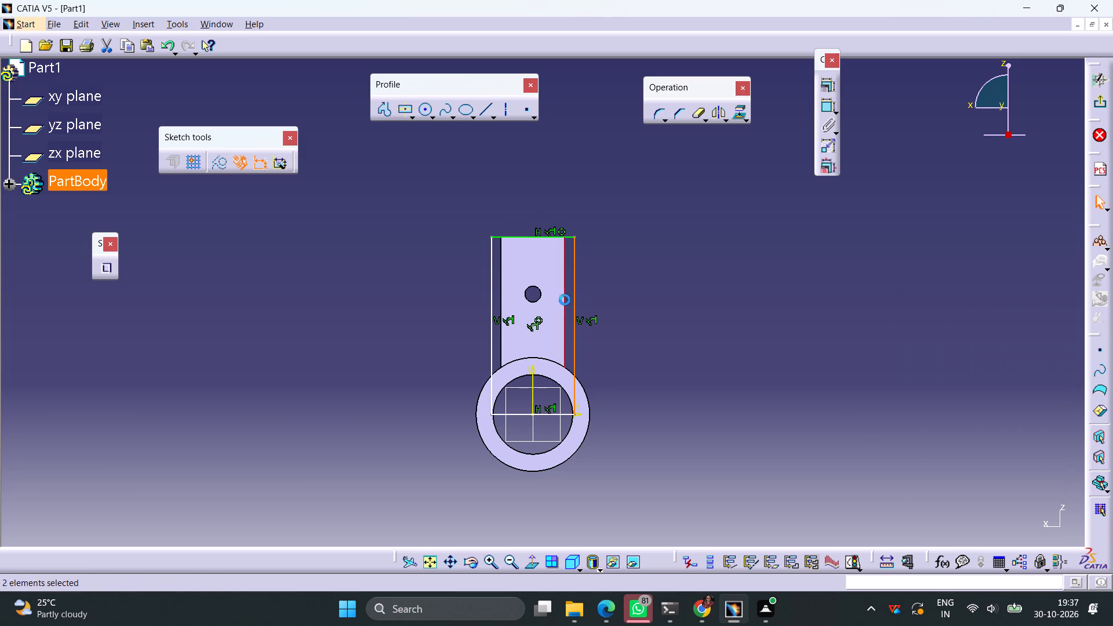
{"action": "left_click", "coordinate": [829, 82]}
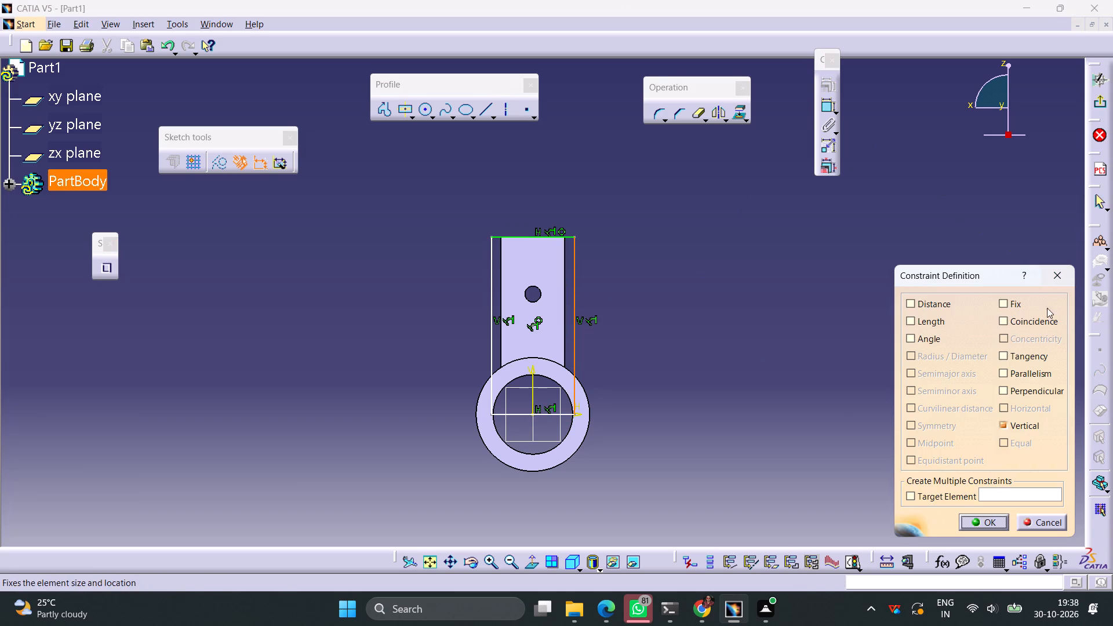
{"action": "left_click", "coordinate": [1032, 321]}
{"action": "left_click", "coordinate": [973, 522]}
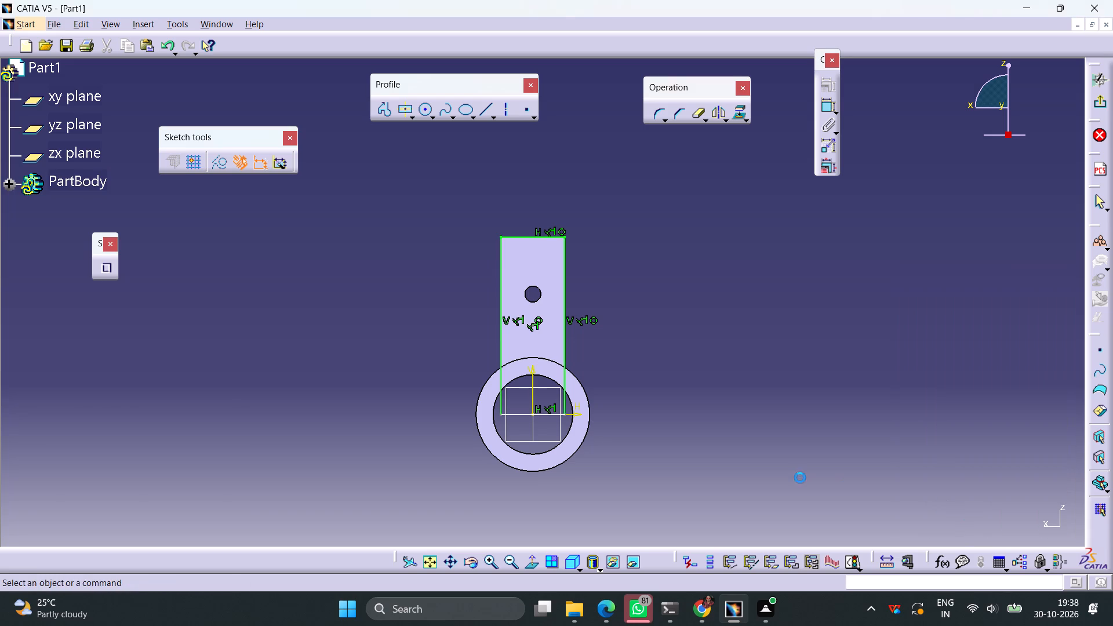
Project the shaft ring's outer circular edge into the sketch.
{"action": "middle_click_drag", "start_coordinate": [612, 420], "coordinate": [670, 326], "text": "ctrl"}
{"action": "middle_click_drag", "start_coordinate": [713, 407], "coordinate": [725, 235]}
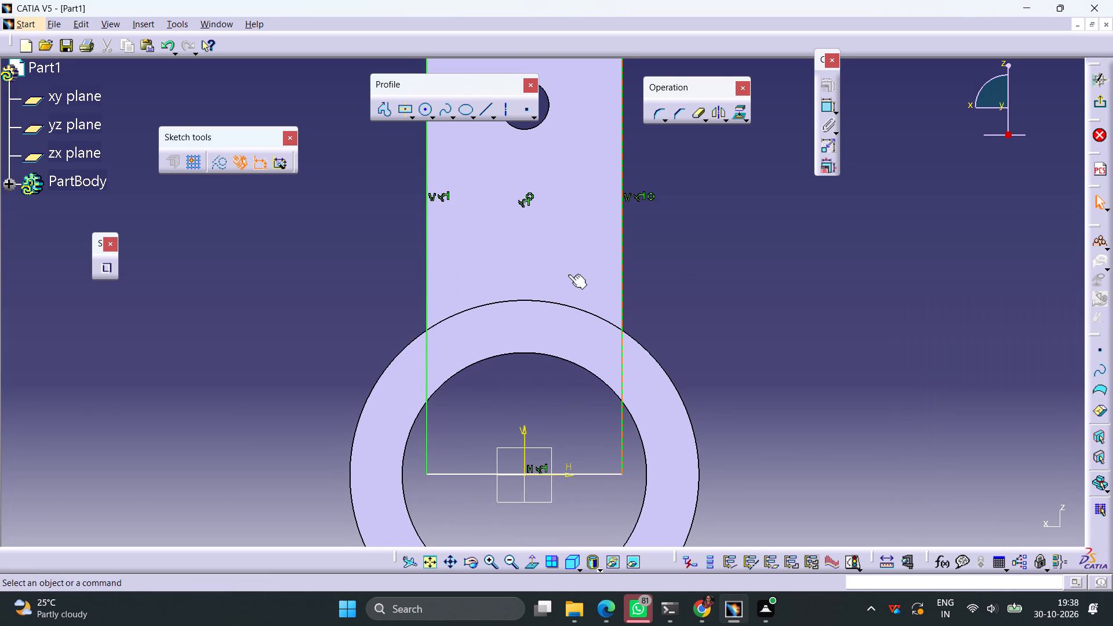
{"action": "left_click", "coordinate": [559, 305]}
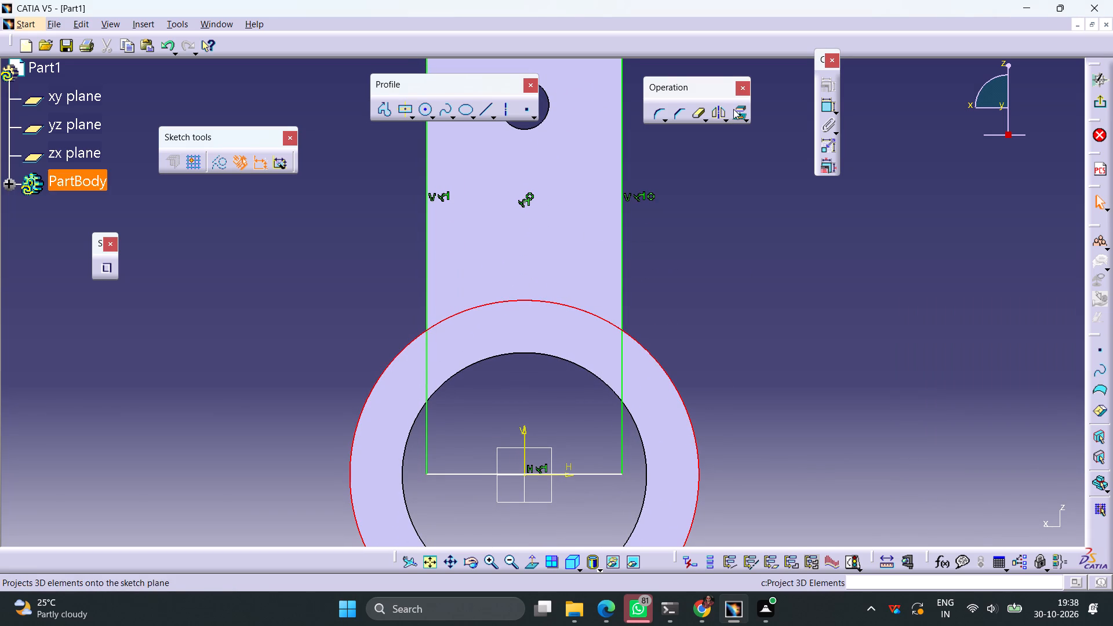
{"action": "left_click", "coordinate": [736, 112]}
{"action": "left_click", "coordinate": [976, 521]}
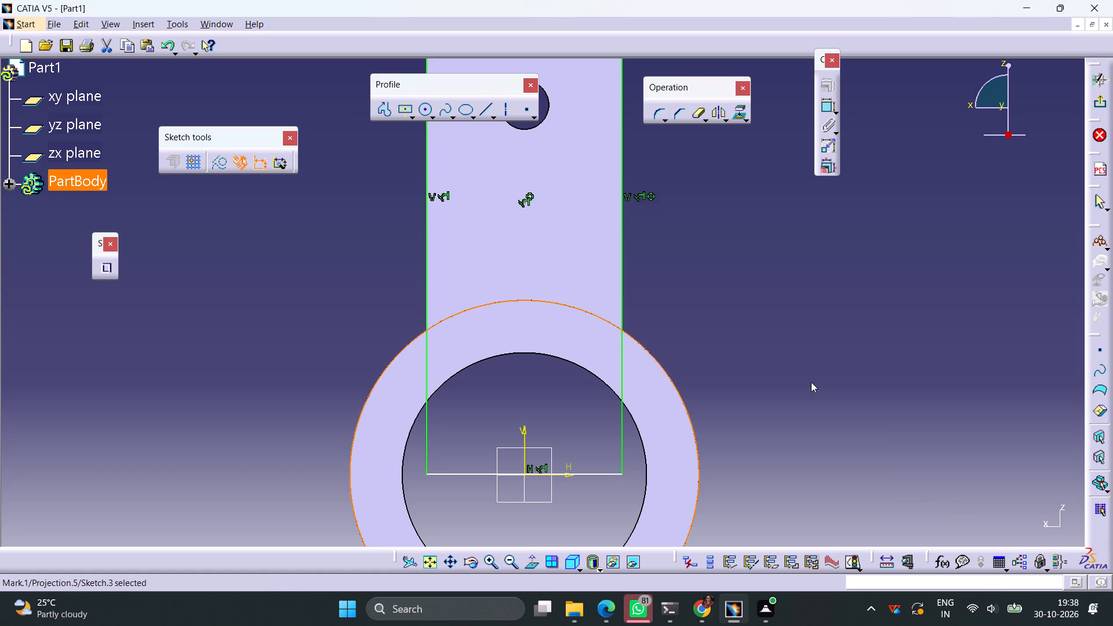
{"action": "left_click", "coordinate": [800, 362]}
Quick-trim away the rectangle's bottom horizontal line.
{"action": "left_click", "coordinate": [693, 114]}
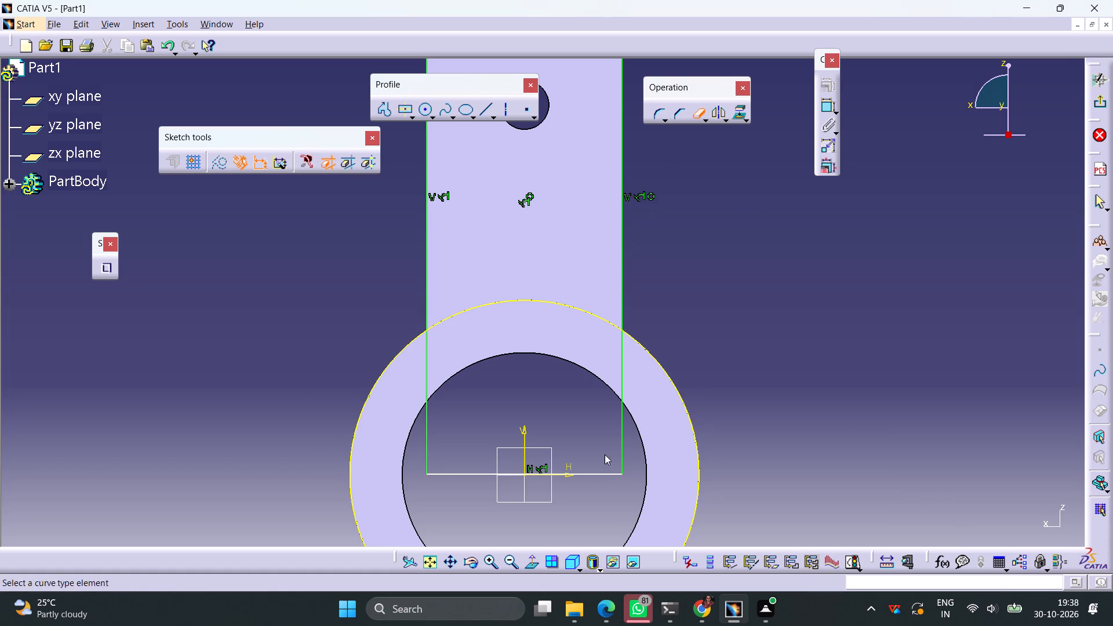
{"action": "left_click", "coordinate": [598, 475]}
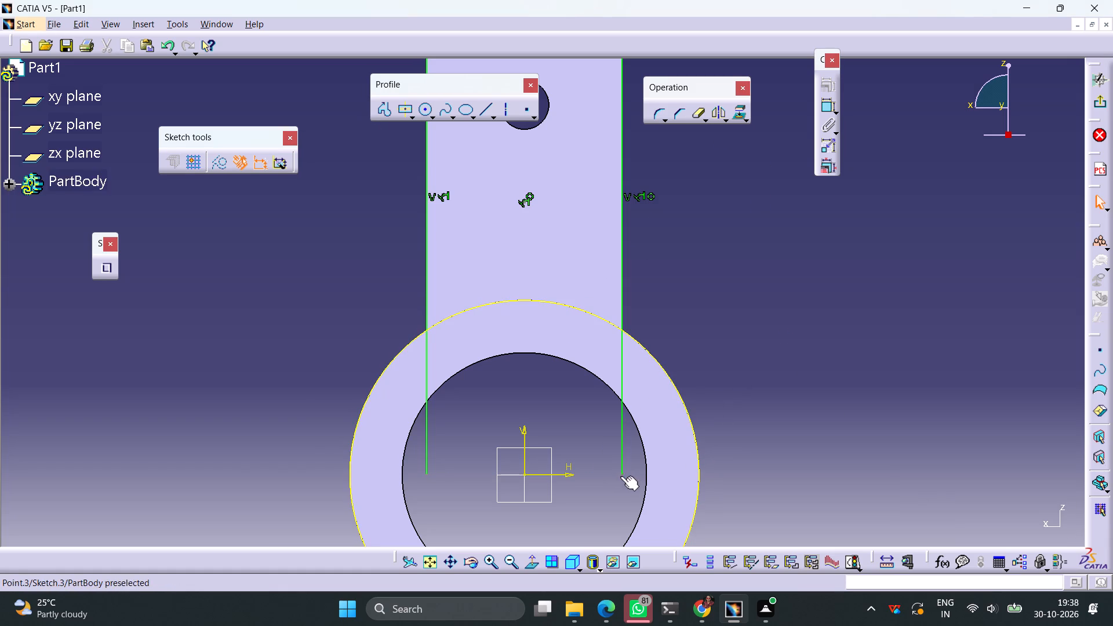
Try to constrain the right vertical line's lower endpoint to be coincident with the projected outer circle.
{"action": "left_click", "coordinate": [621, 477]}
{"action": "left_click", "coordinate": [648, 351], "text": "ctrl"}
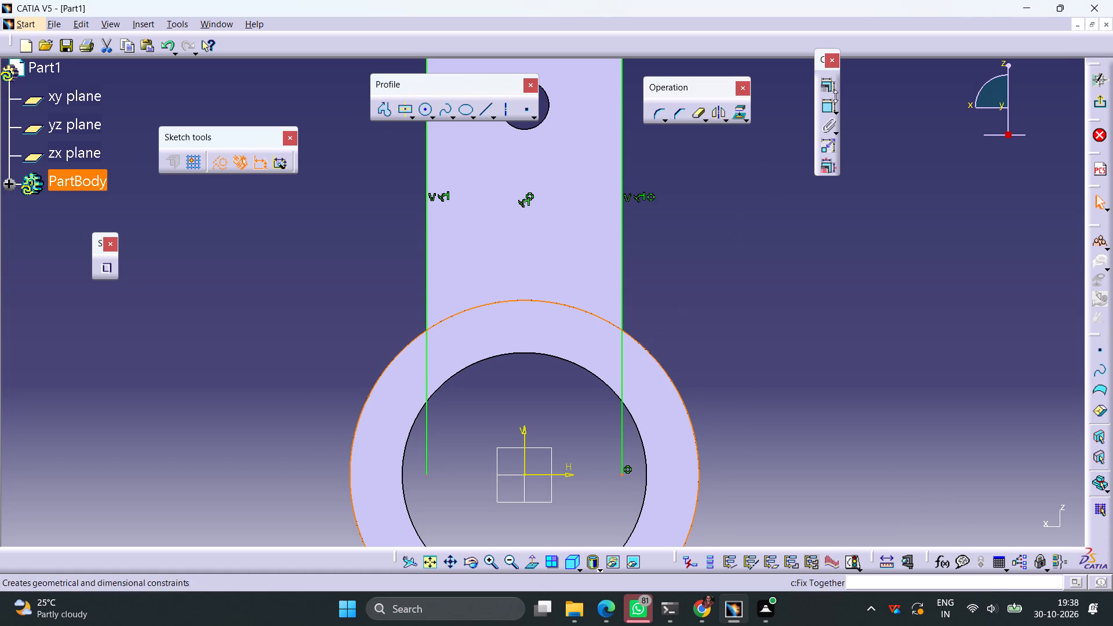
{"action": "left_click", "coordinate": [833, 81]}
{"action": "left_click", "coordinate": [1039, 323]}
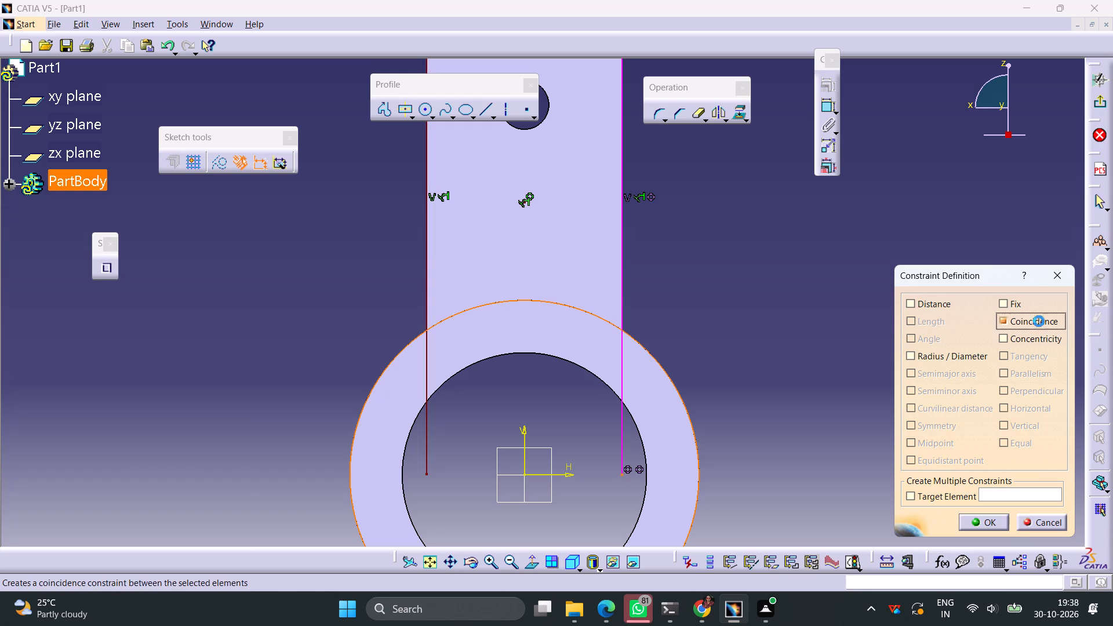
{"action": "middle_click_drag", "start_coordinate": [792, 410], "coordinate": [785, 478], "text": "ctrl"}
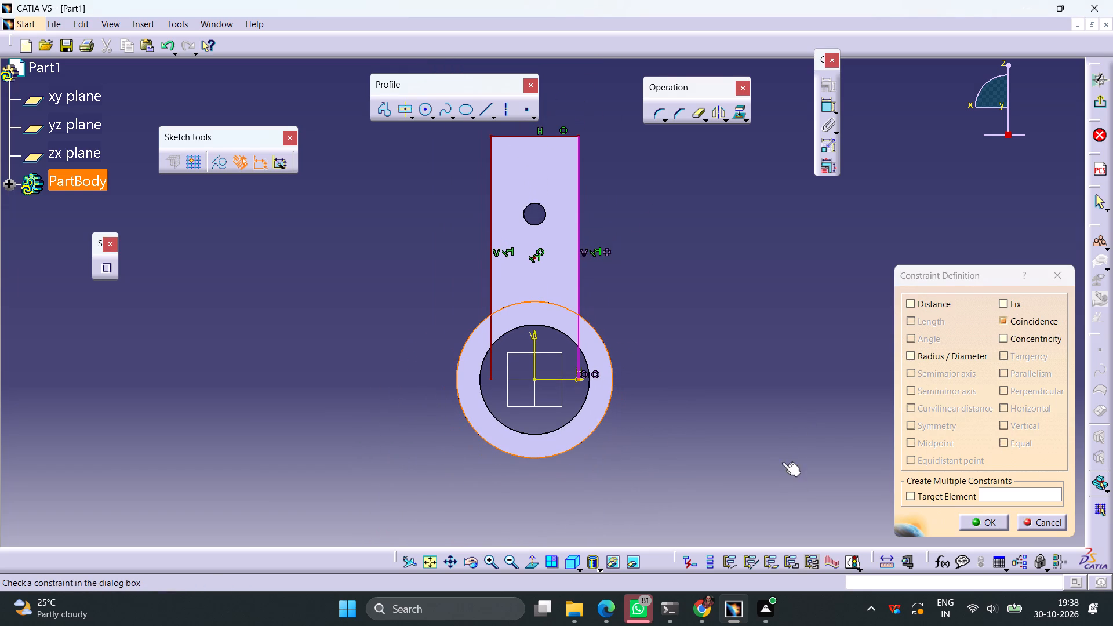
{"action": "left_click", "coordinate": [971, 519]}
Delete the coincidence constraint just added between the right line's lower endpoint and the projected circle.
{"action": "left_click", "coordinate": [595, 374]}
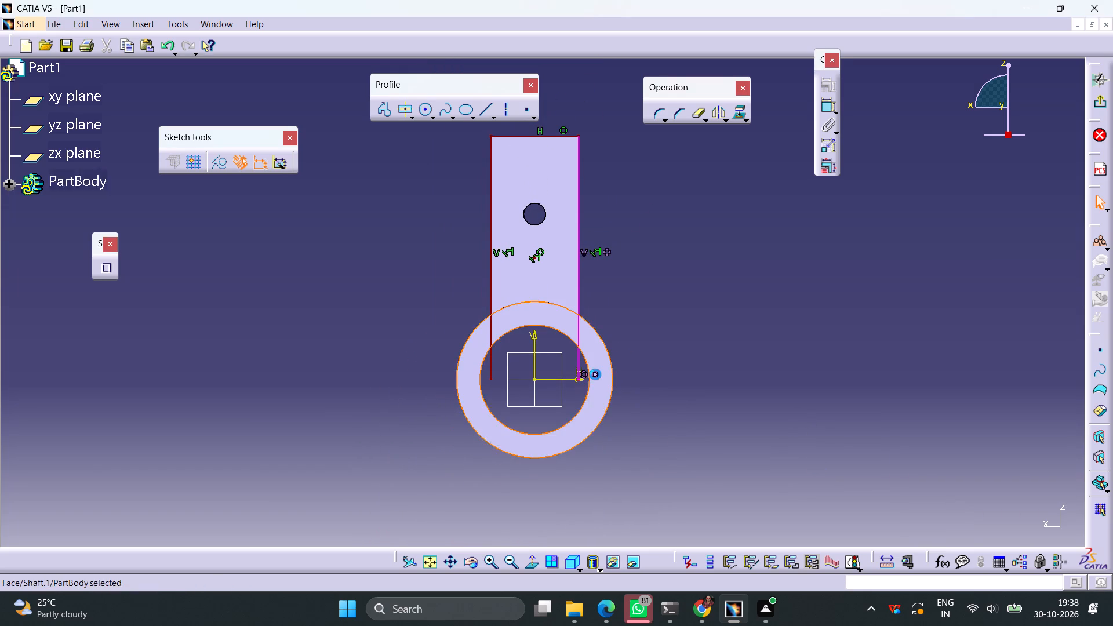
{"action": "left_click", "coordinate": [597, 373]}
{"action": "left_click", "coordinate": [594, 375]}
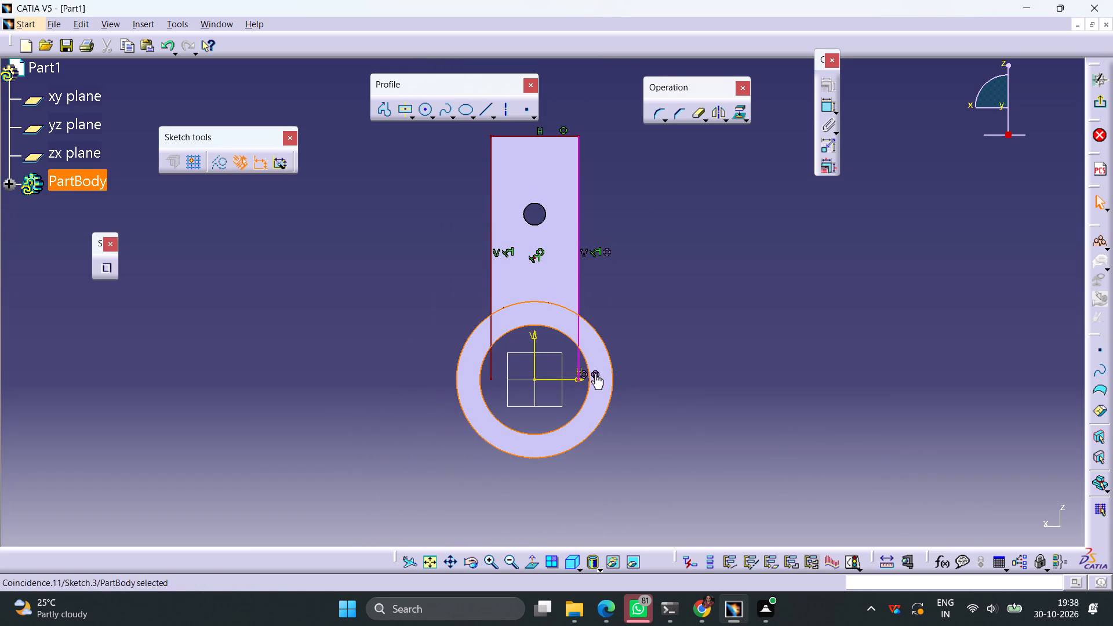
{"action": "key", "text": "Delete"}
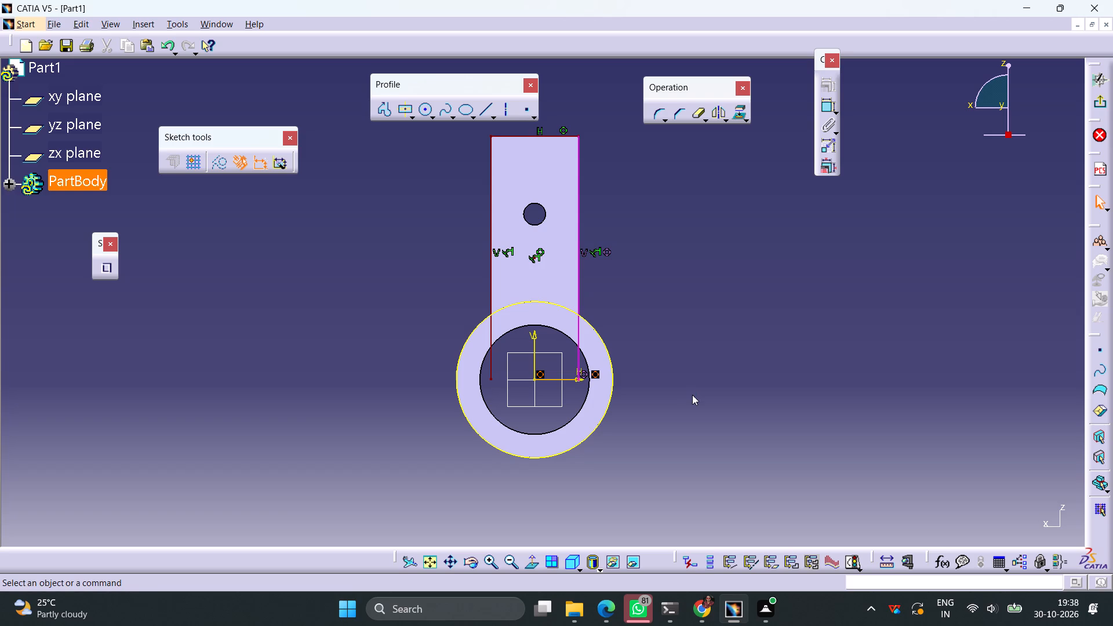
Delete the remaining coincidence constraint at the right vertical line's lower endpoint.
{"action": "left_click_drag", "start_coordinate": [578, 380], "coordinate": [579, 365]}
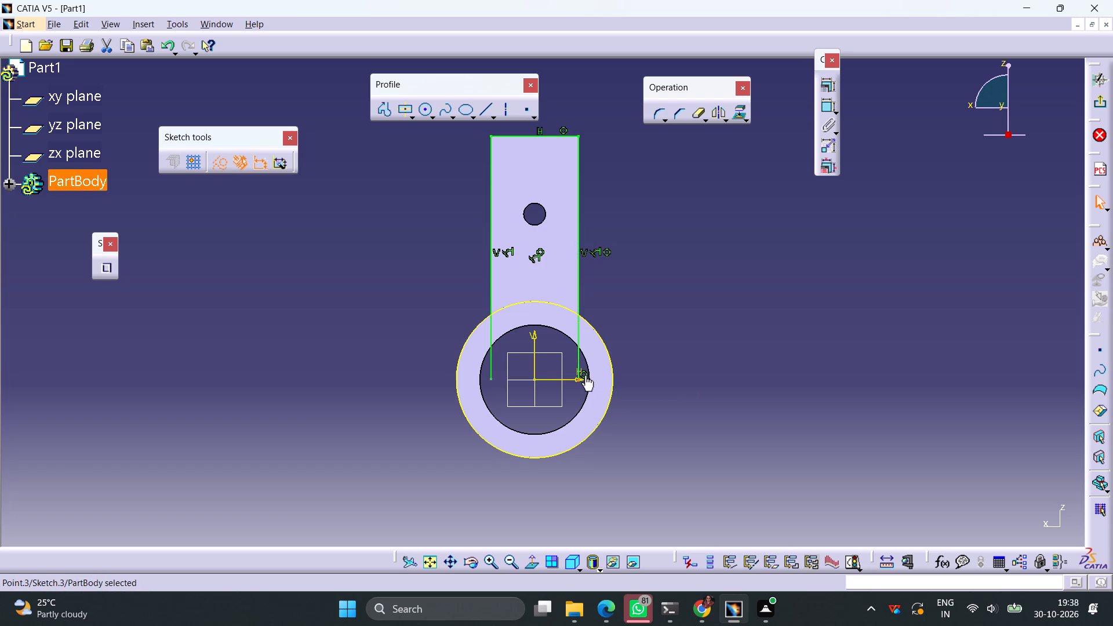
{"action": "left_click", "coordinate": [584, 375]}
{"action": "key", "text": "Delete"}
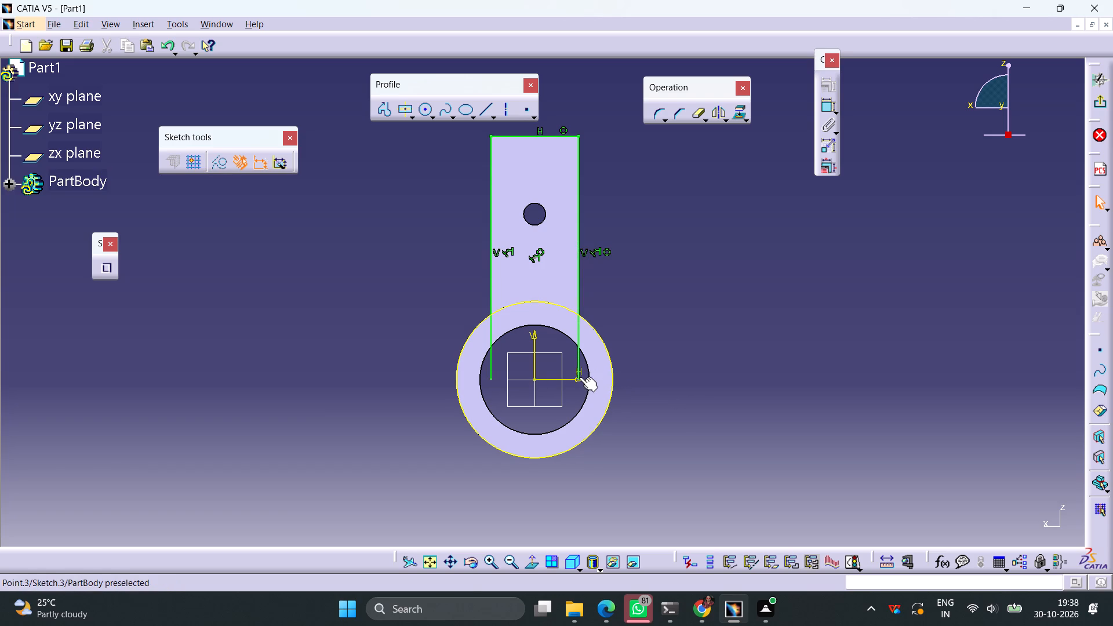
Shorten the right vertical line and constrain its lower endpoint to be coincident with the projected outer circle.
{"action": "left_click_drag", "start_coordinate": [579, 377], "coordinate": [578, 359]}
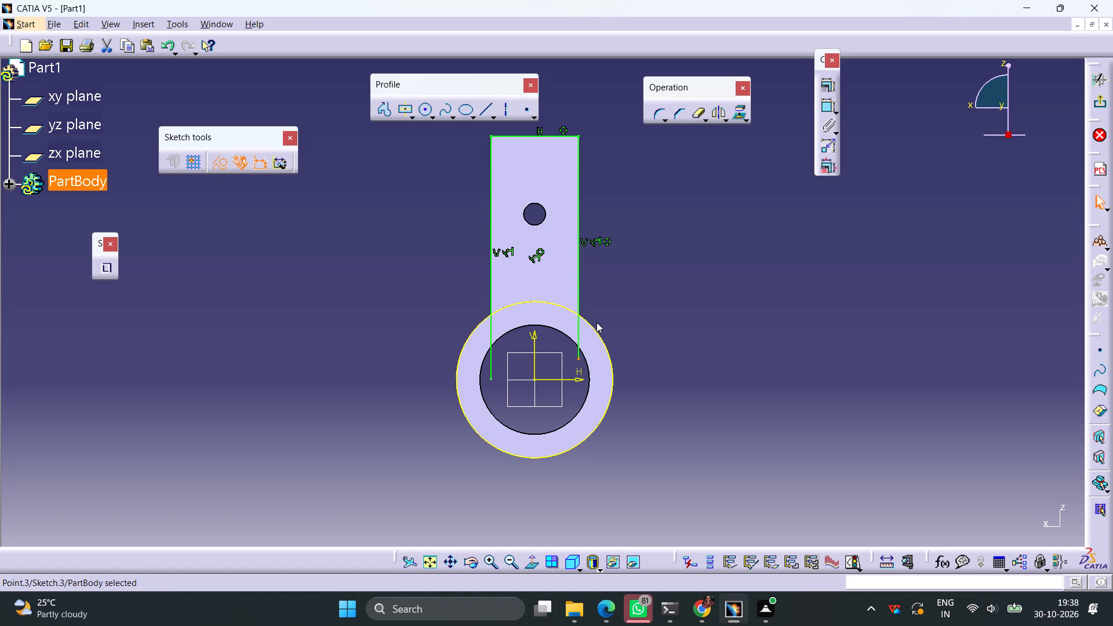
{"action": "left_click", "coordinate": [589, 322], "text": "ctrl"}
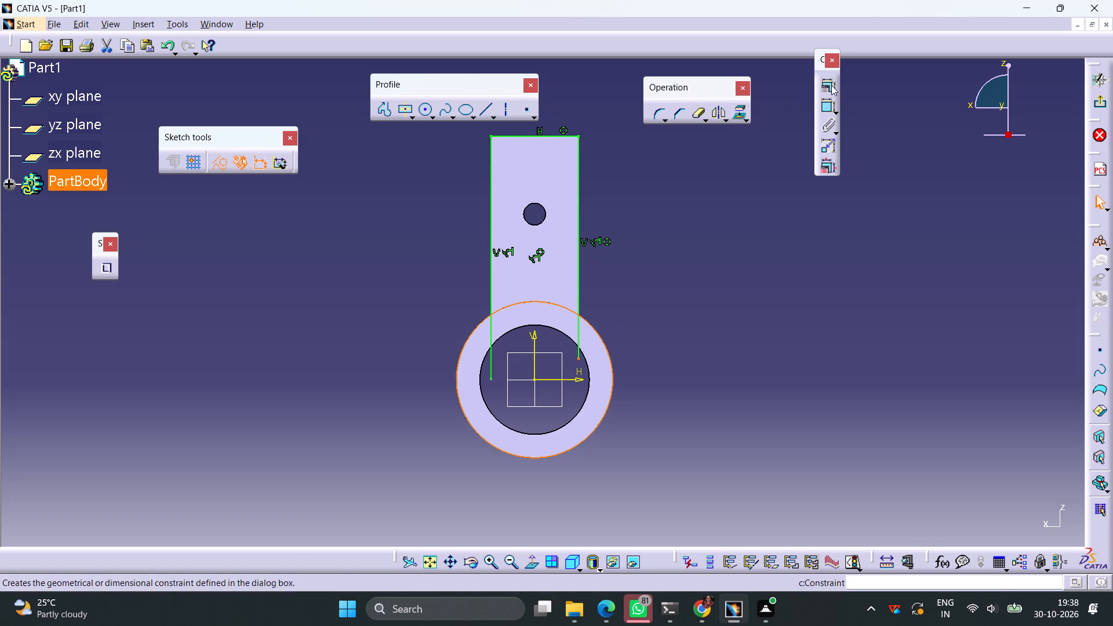
{"action": "left_click", "coordinate": [831, 86]}
{"action": "left_click", "coordinate": [1022, 322]}
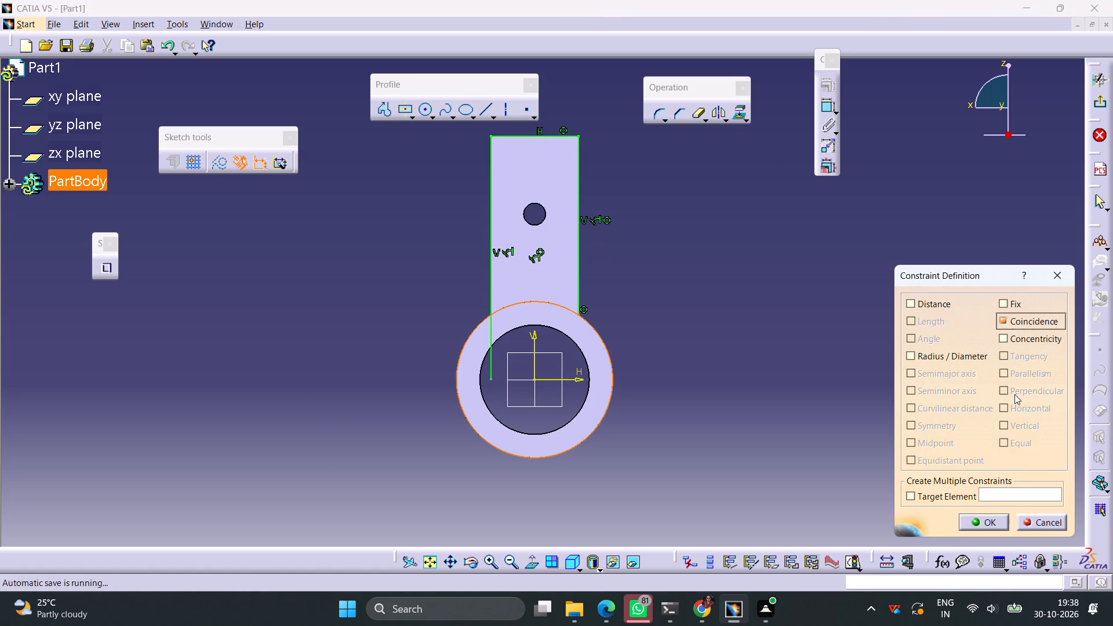
{"action": "left_click", "coordinate": [991, 524]}
{"action": "left_click", "coordinate": [683, 377]}
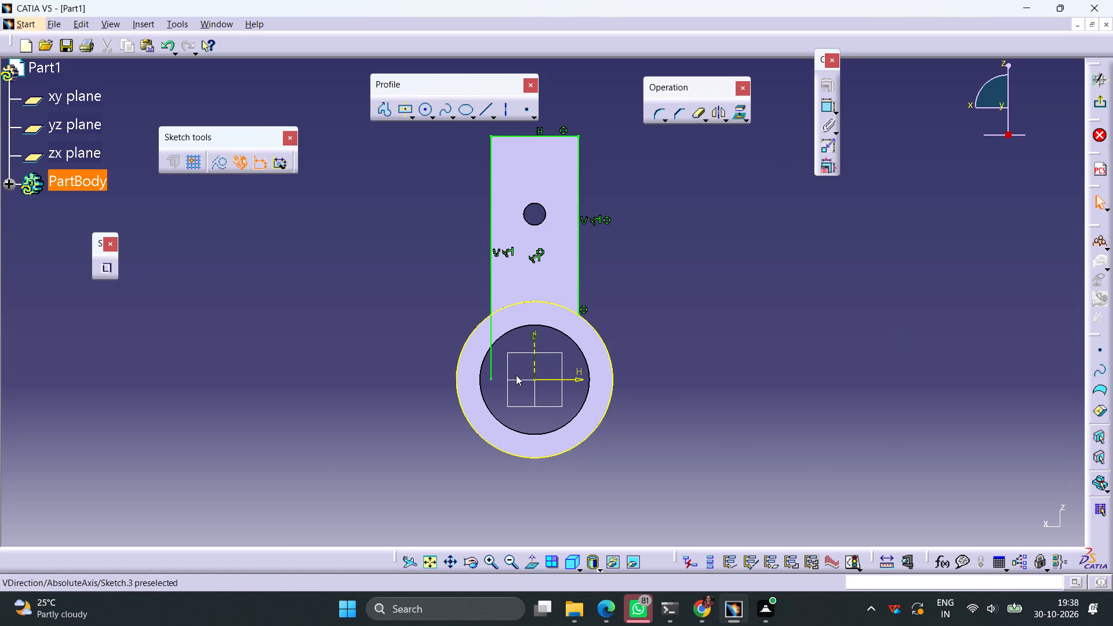
Constrain the left vertical line's lower endpoint to be coincident with the projected outer circle.
{"action": "left_click", "coordinate": [491, 379]}
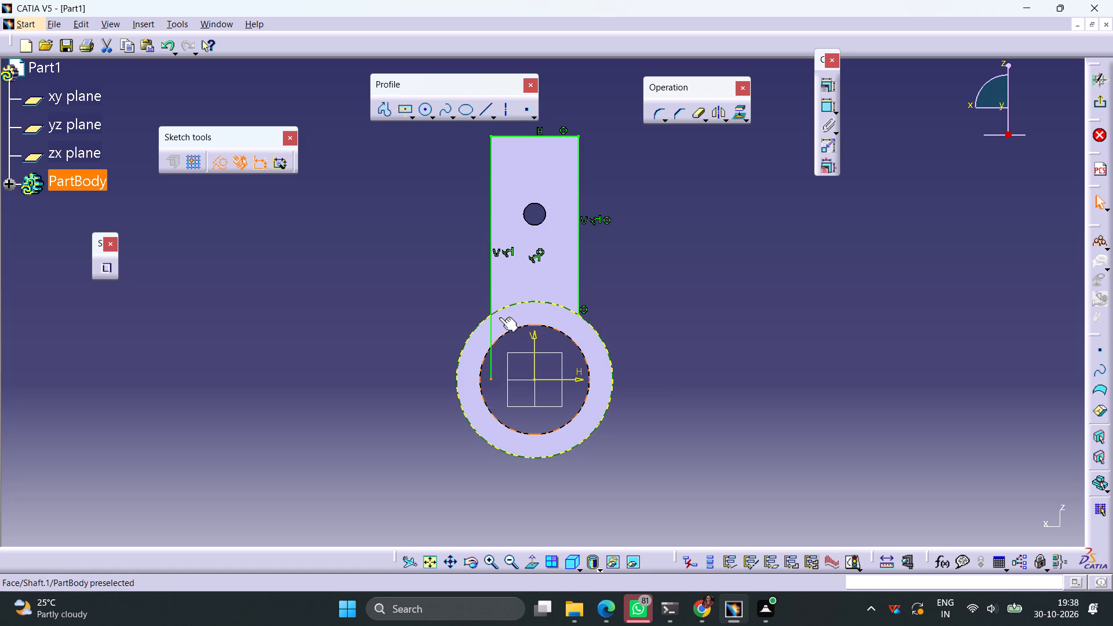
{"action": "left_click", "coordinate": [494, 312], "text": "ctrl"}
{"action": "left_click", "coordinate": [826, 83]}
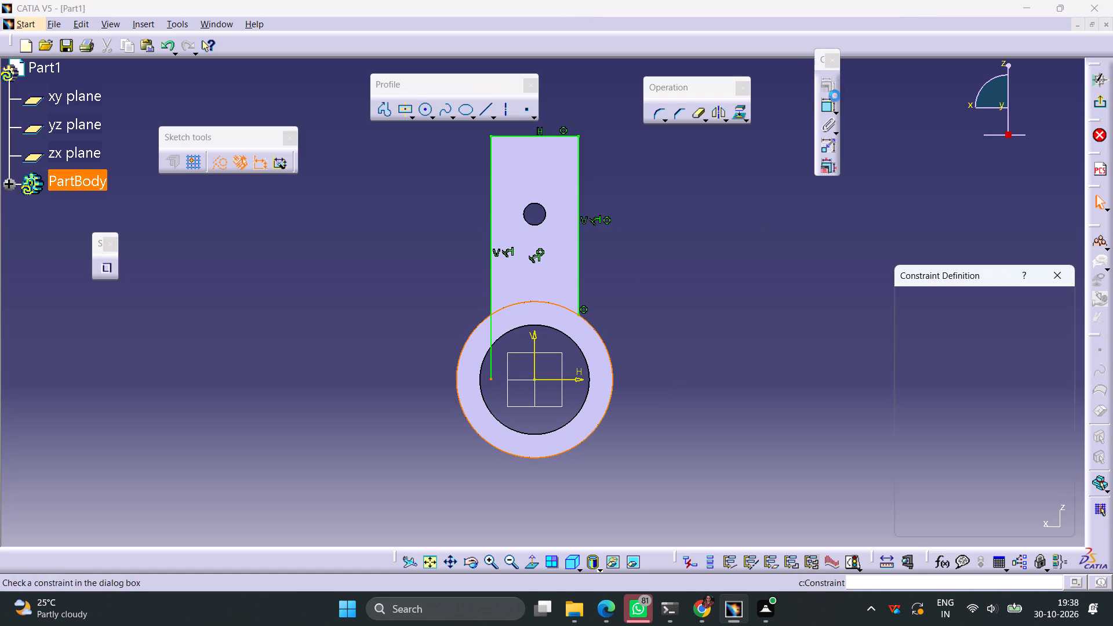
{"action": "left_click", "coordinate": [1023, 323]}
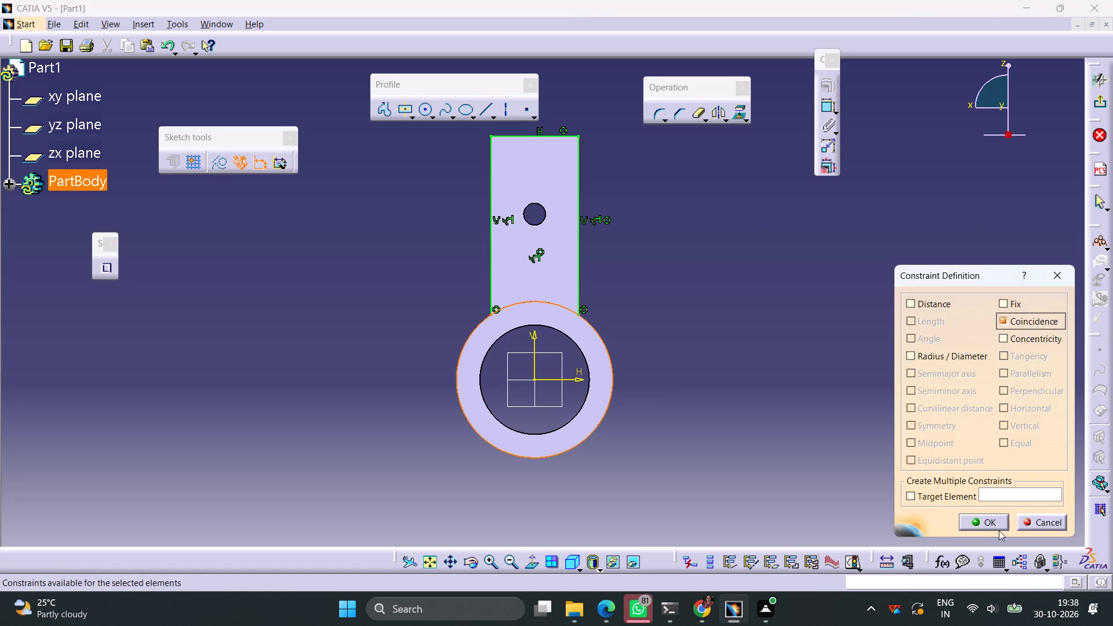
{"action": "left_click", "coordinate": [984, 522]}
Quick-trim the projected circle outside the two vertical lines, keeping only the upper arc between them.
{"action": "left_click", "coordinate": [697, 116]}
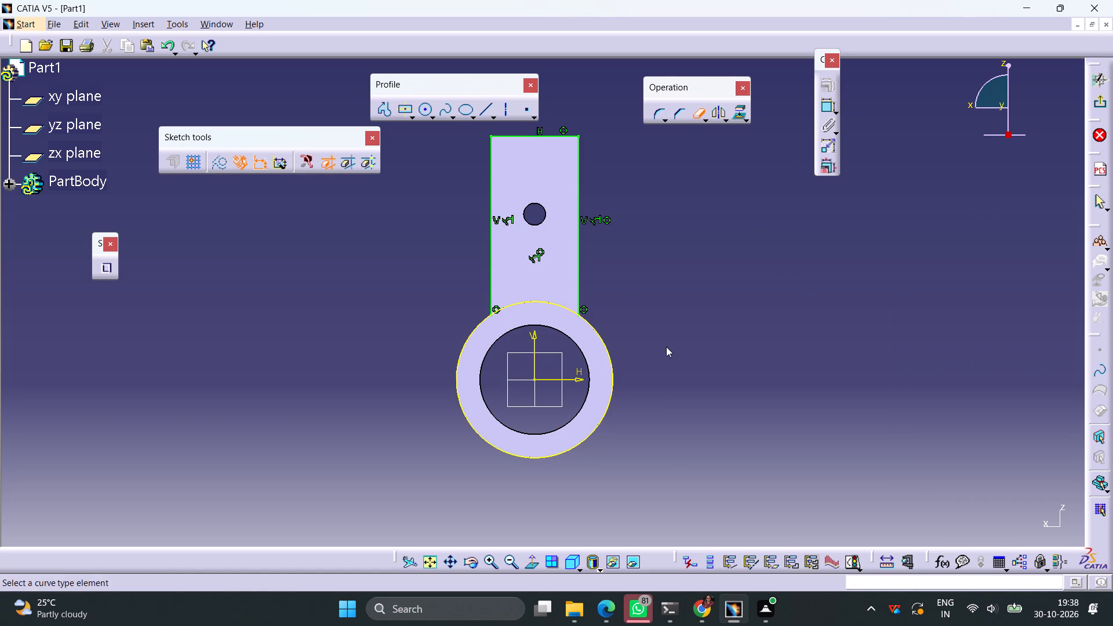
{"action": "left_click", "coordinate": [615, 382]}
{"action": "left_click", "coordinate": [731, 288]}
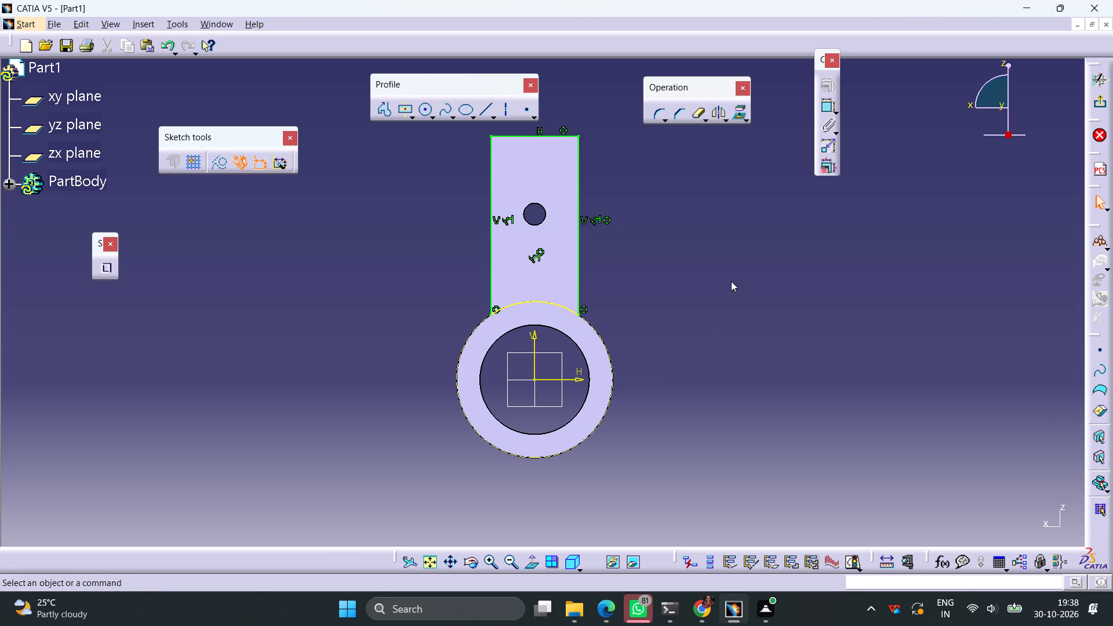
Sketch a circle over the existing lug's hole and constrain it to be coincident with the hole's edge.
{"action": "left_click", "coordinate": [425, 110]}
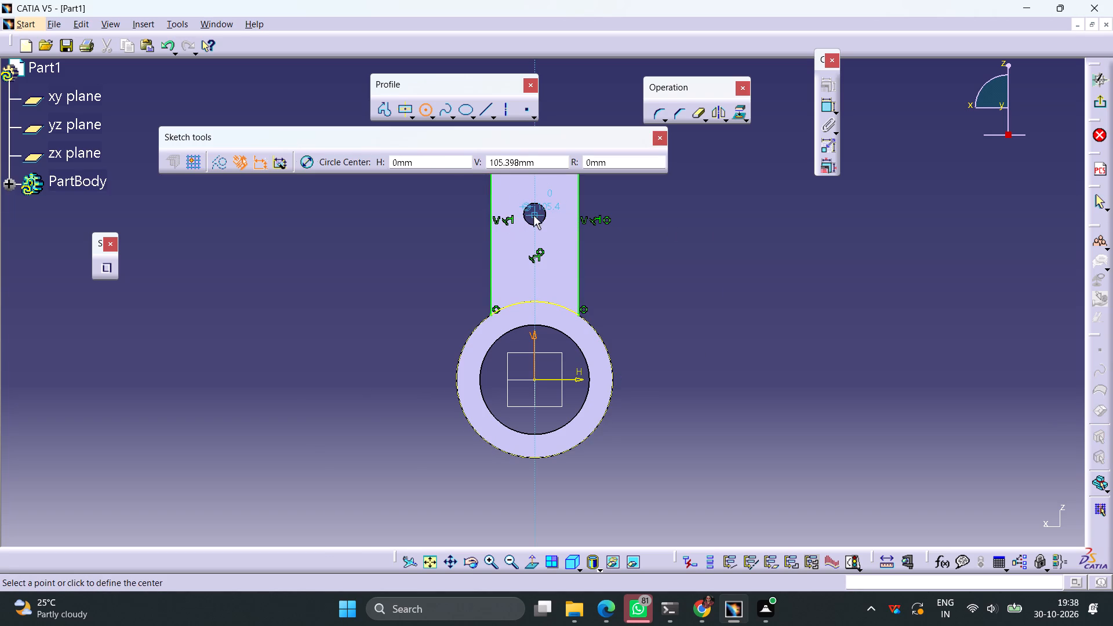
{"action": "left_click", "coordinate": [534, 213]}
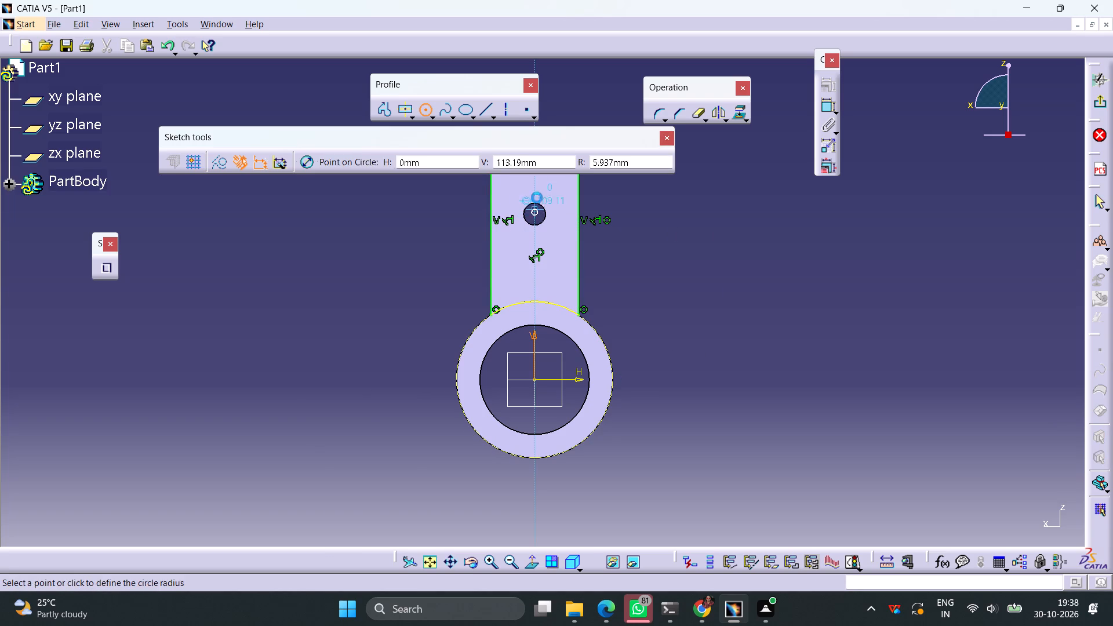
{"action": "left_click", "coordinate": [541, 193]}
{"action": "left_click", "coordinate": [546, 214], "text": "ctrl"}
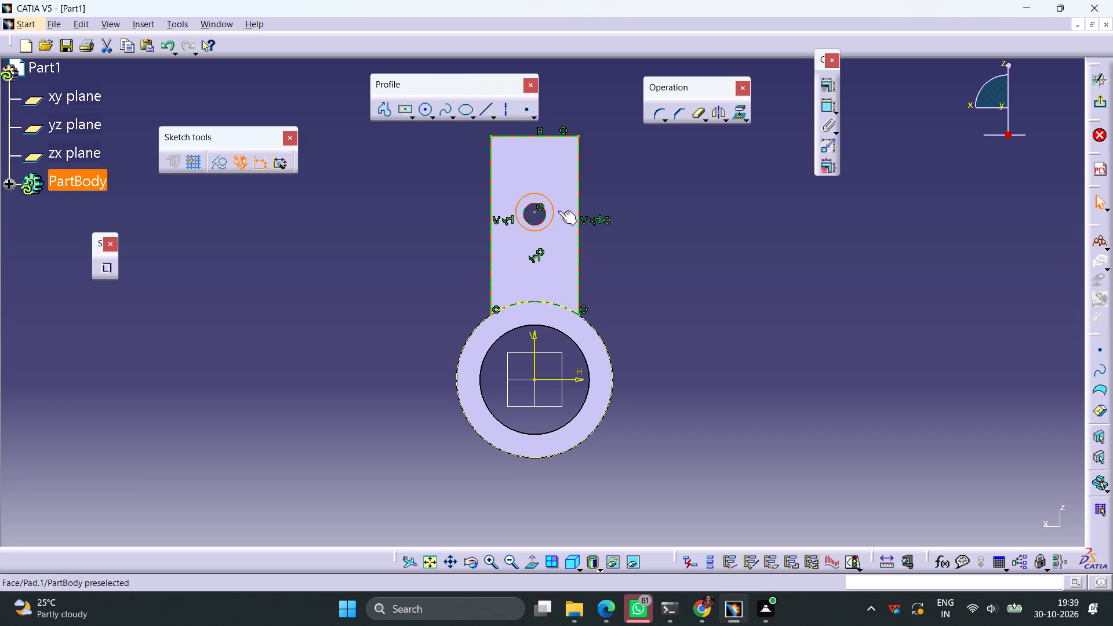
{"action": "left_click", "coordinate": [833, 86]}
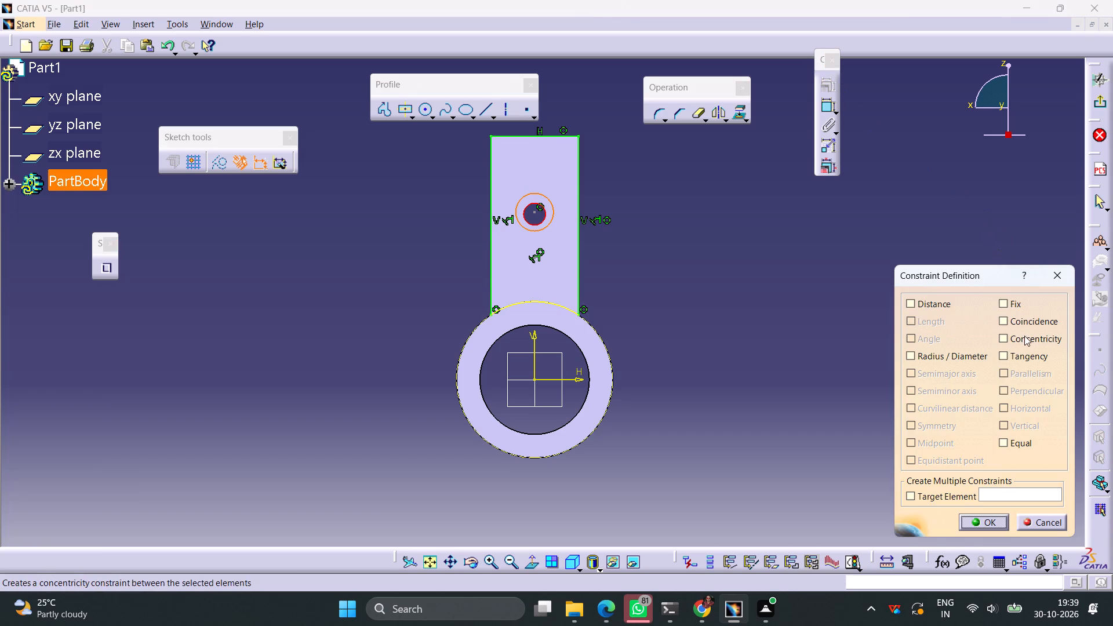
{"action": "left_click", "coordinate": [1027, 319]}
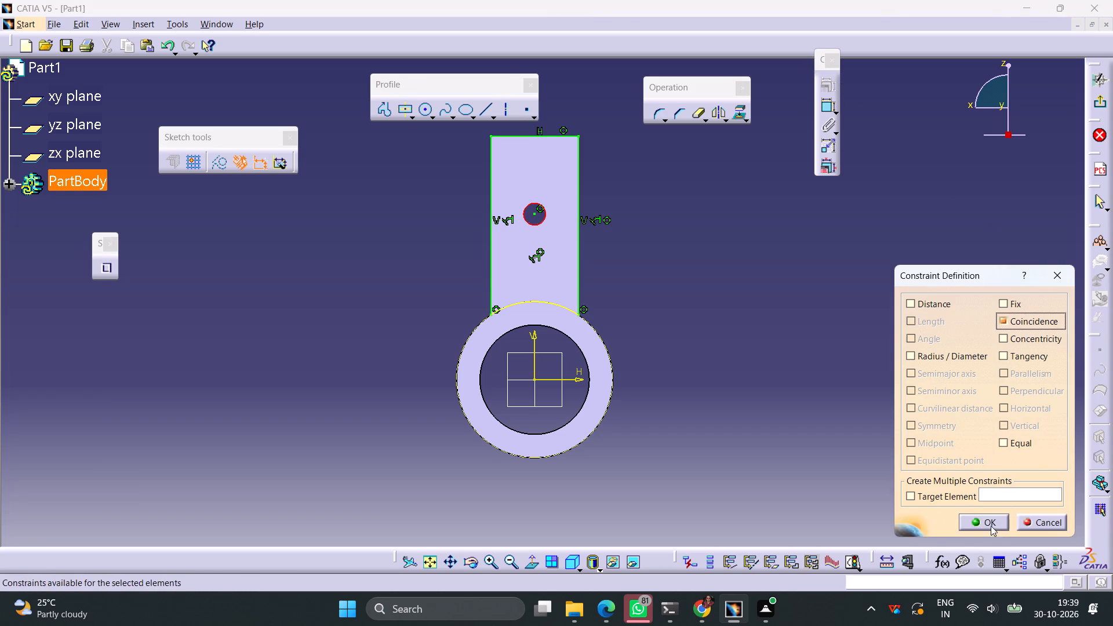
{"action": "left_click", "coordinate": [991, 519]}
Exit the sketch and pad it in the reversed direction with a 40 mm first limit and a -20 mm second limit.
{"action": "left_click", "coordinate": [1100, 105]}
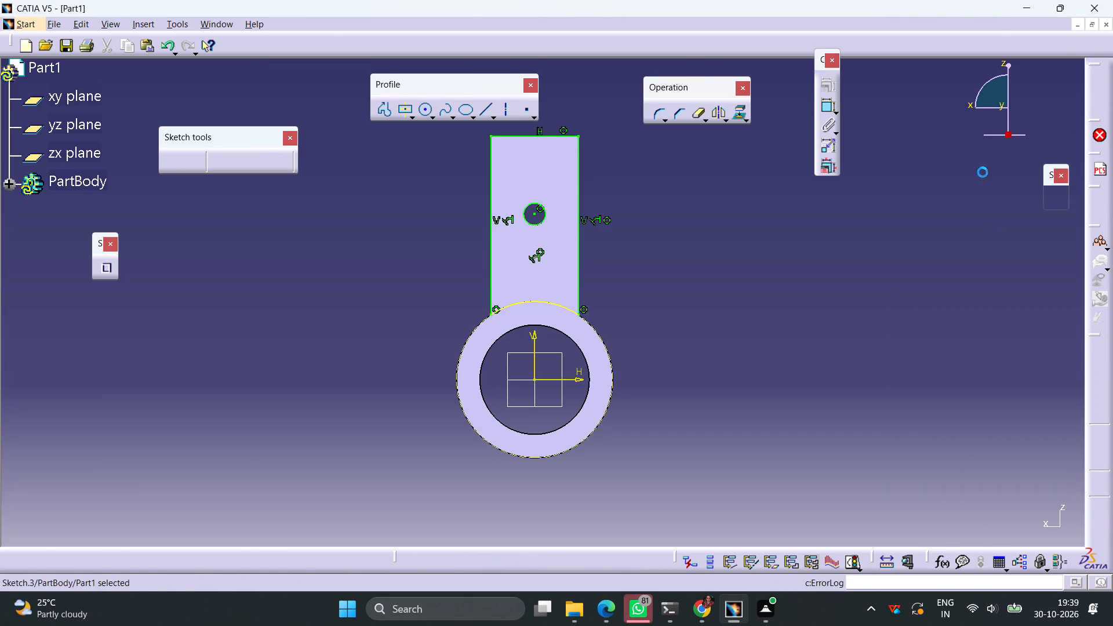
{"action": "left_click", "coordinate": [270, 99]}
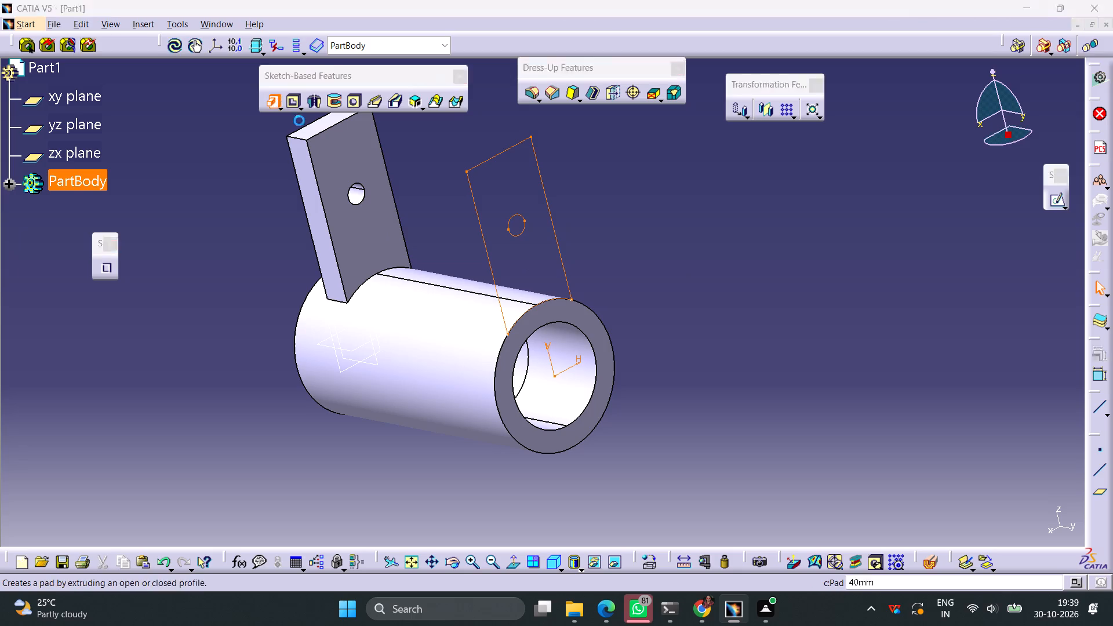
{"action": "left_click", "coordinate": [927, 470]}
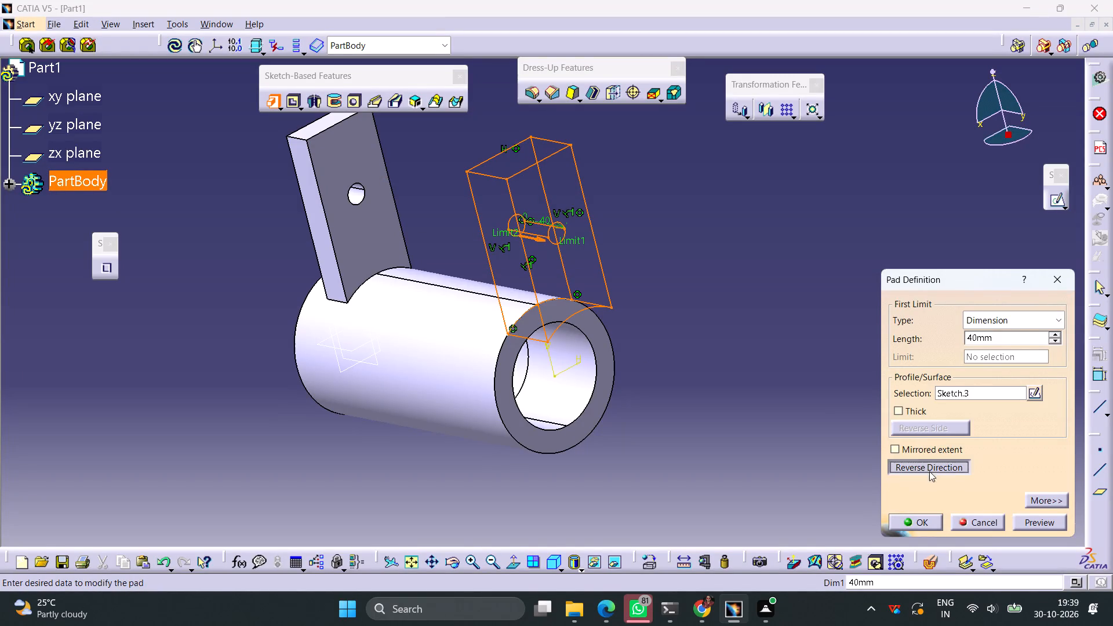
{"action": "left_click", "coordinate": [1057, 501]}
{"action": "left_click_drag", "start_coordinate": [1002, 340], "coordinate": [947, 345]}
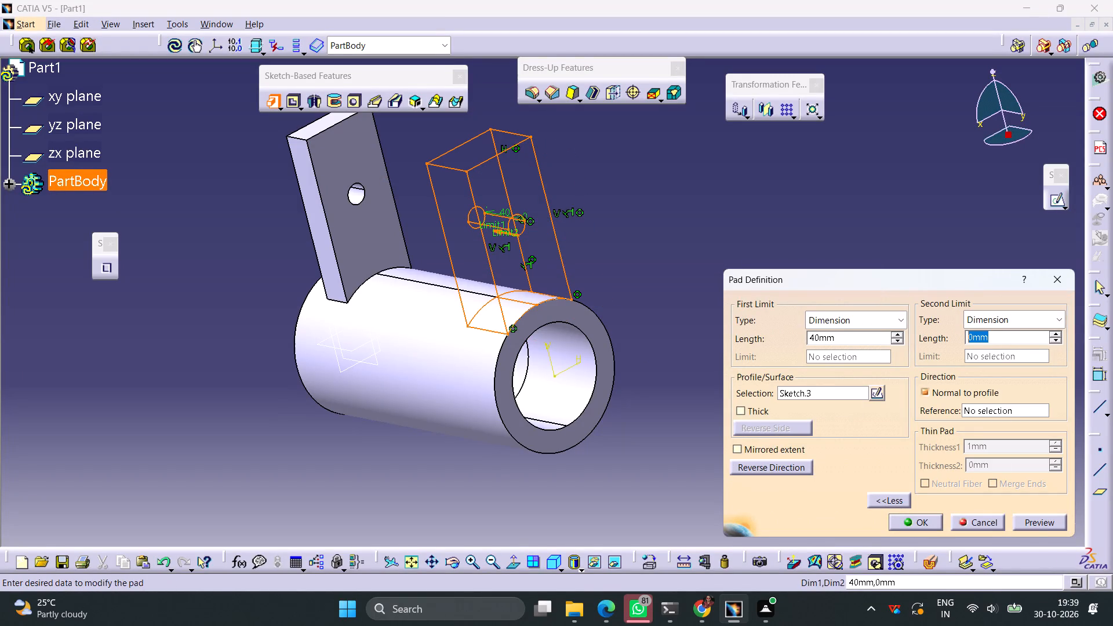
{"action": "left_click_drag", "start_coordinate": [947, 345], "coordinate": [945, 347]}
{"action": "type", "text": "-20"}
{"action": "key", "text": "Return"}
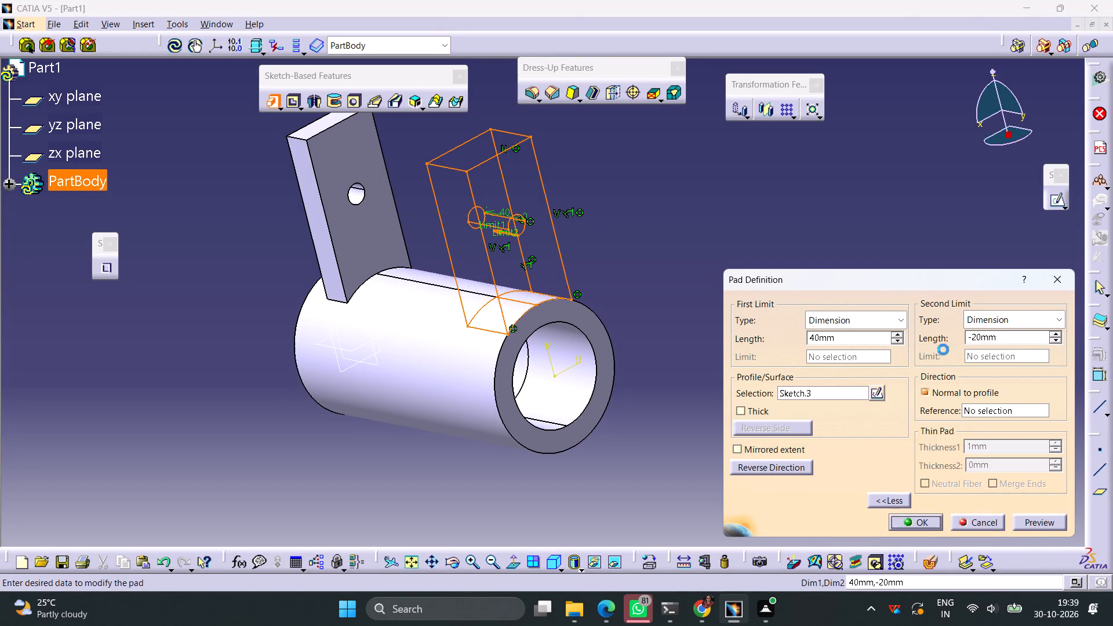
{"action": "left_click", "coordinate": [641, 347]}
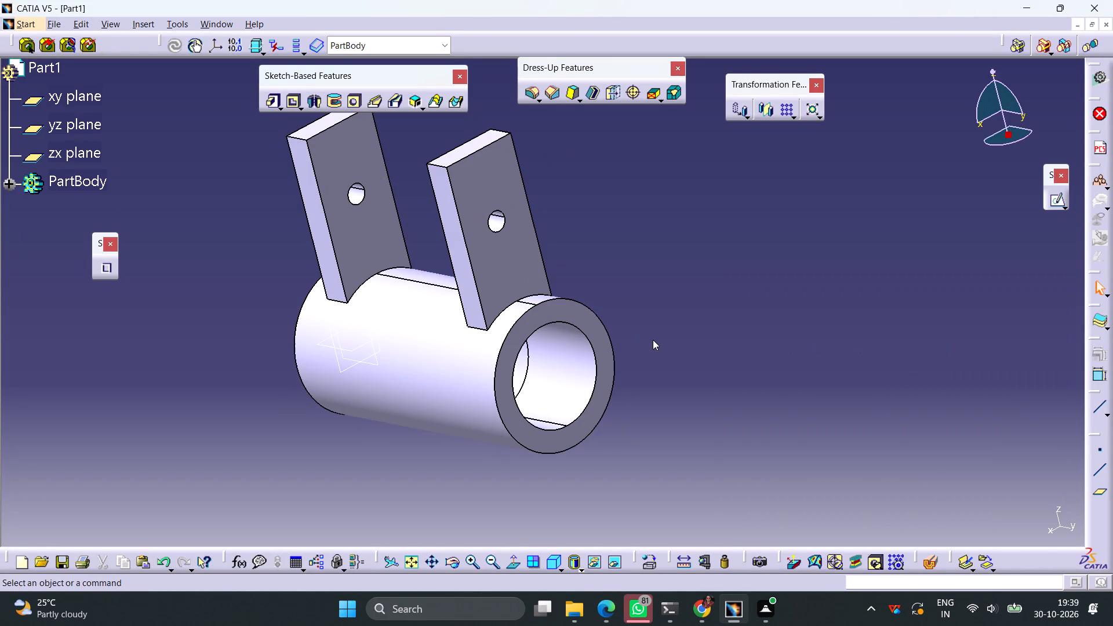
Open a new sketch on the ring-shaped end face at the shaft's opposite end.
{"action": "middle_click_drag", "start_coordinate": [194, 379], "coordinate": [364, 337]}
{"action": "right_click_drag", "start_coordinate": [194, 379], "coordinate": [364, 337]}
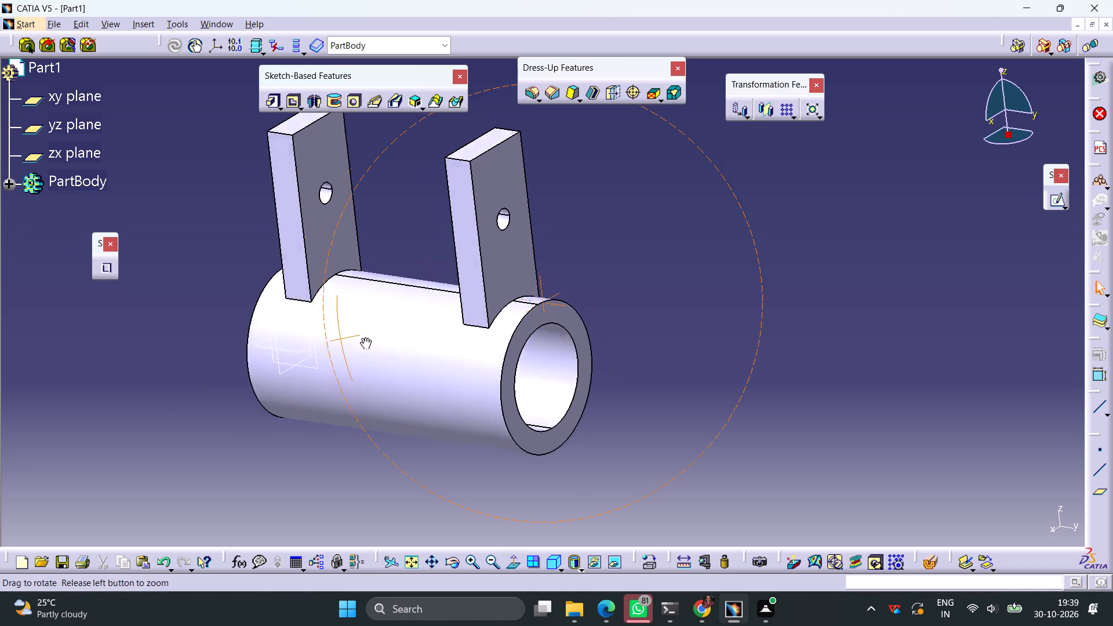
{"action": "middle_click_drag", "start_coordinate": [364, 337], "coordinate": [674, 340]}
{"action": "right_click_drag", "start_coordinate": [364, 337], "coordinate": [674, 340]}
{"action": "middle_click_drag", "start_coordinate": [714, 376], "coordinate": [795, 268]}
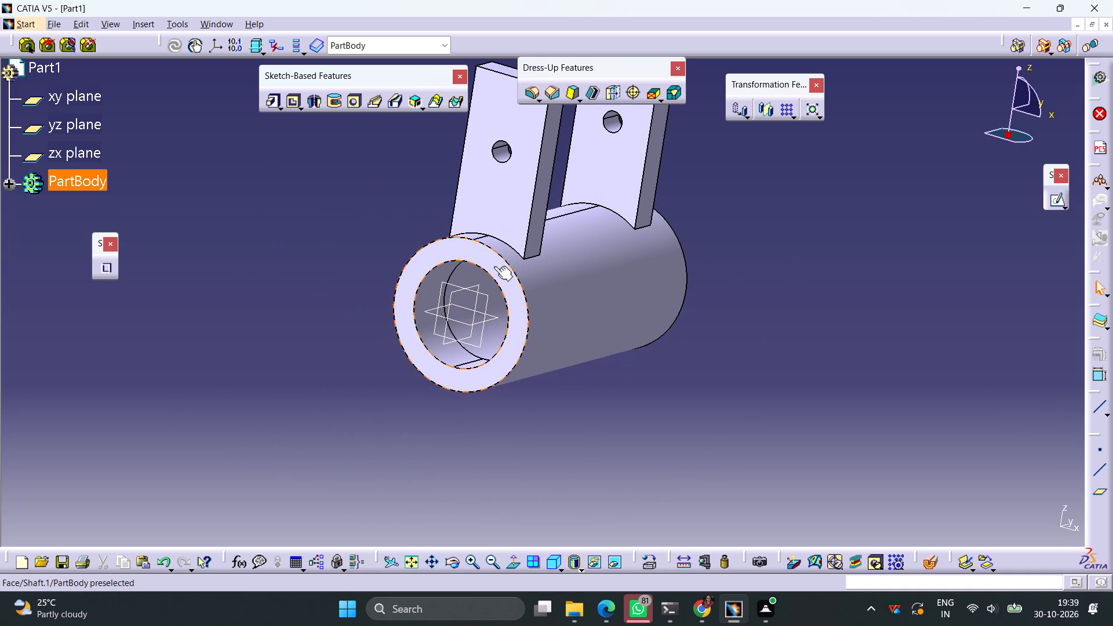
{"action": "left_click", "coordinate": [494, 267]}
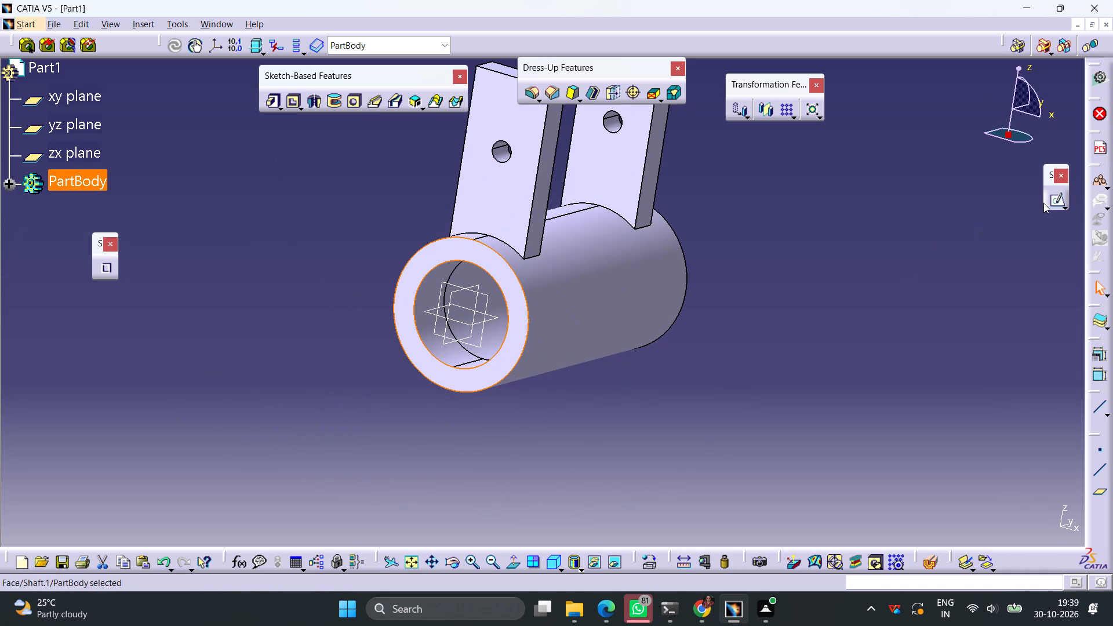
{"action": "left_click", "coordinate": [1054, 202]}
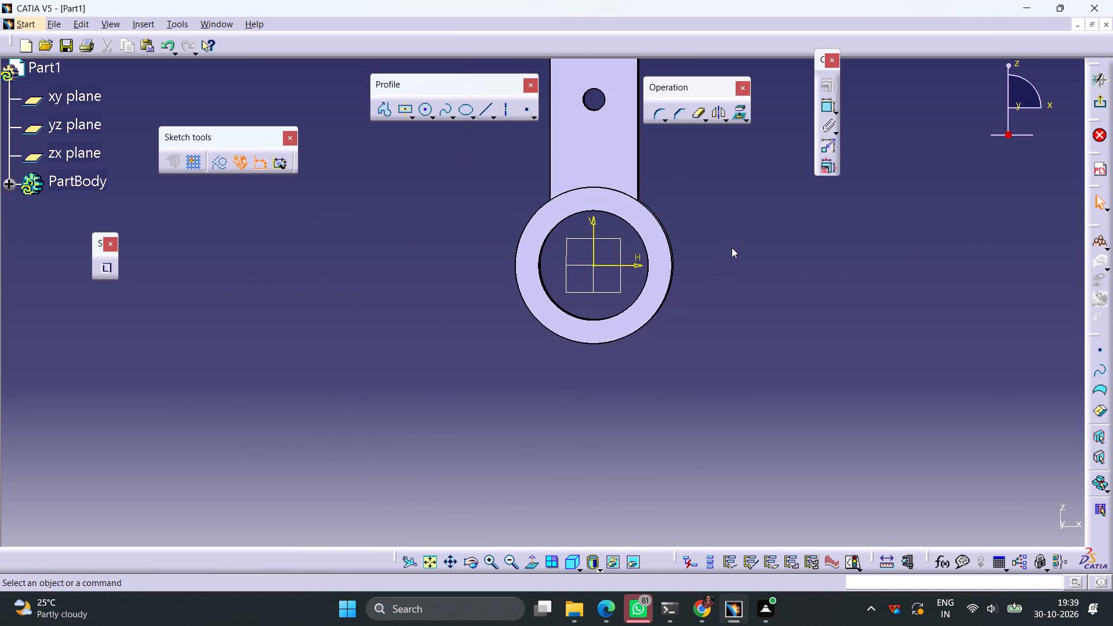
{"action": "middle_click_drag", "start_coordinate": [732, 248], "coordinate": [734, 312]}
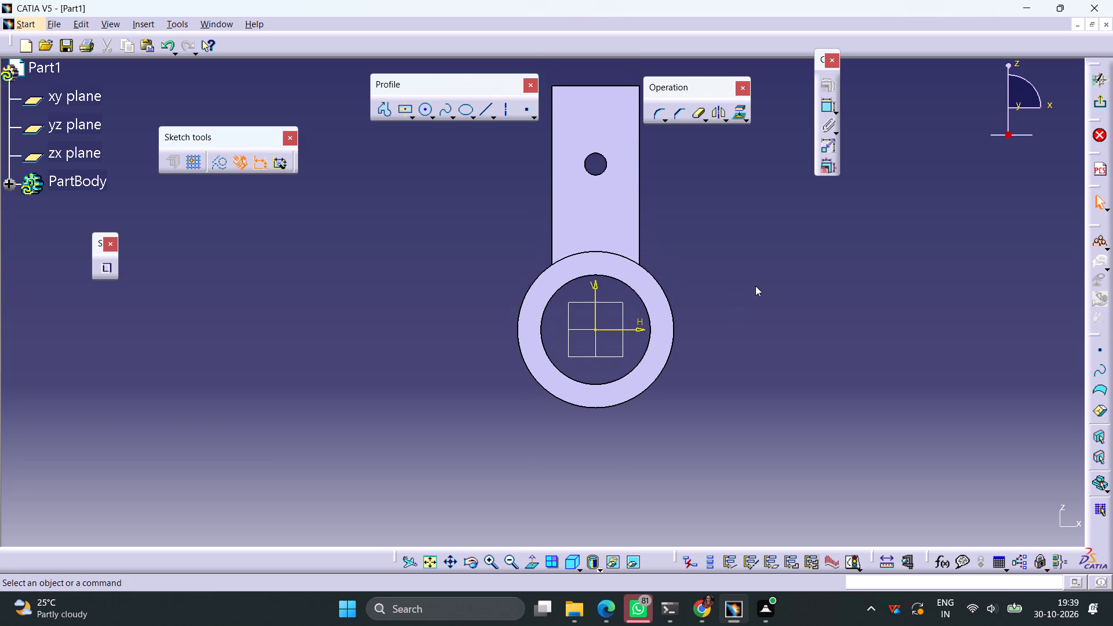
Draw a short vertical line over the lug's left edge, just above the ring.
{"action": "left_click", "coordinate": [484, 109]}
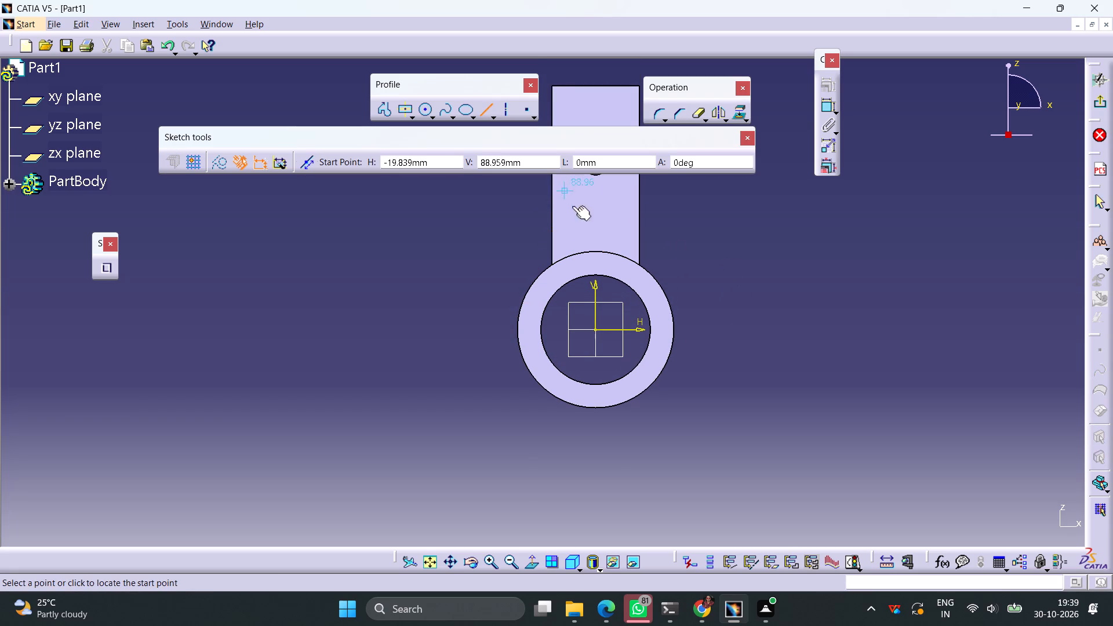
{"action": "left_click", "coordinate": [551, 248]}
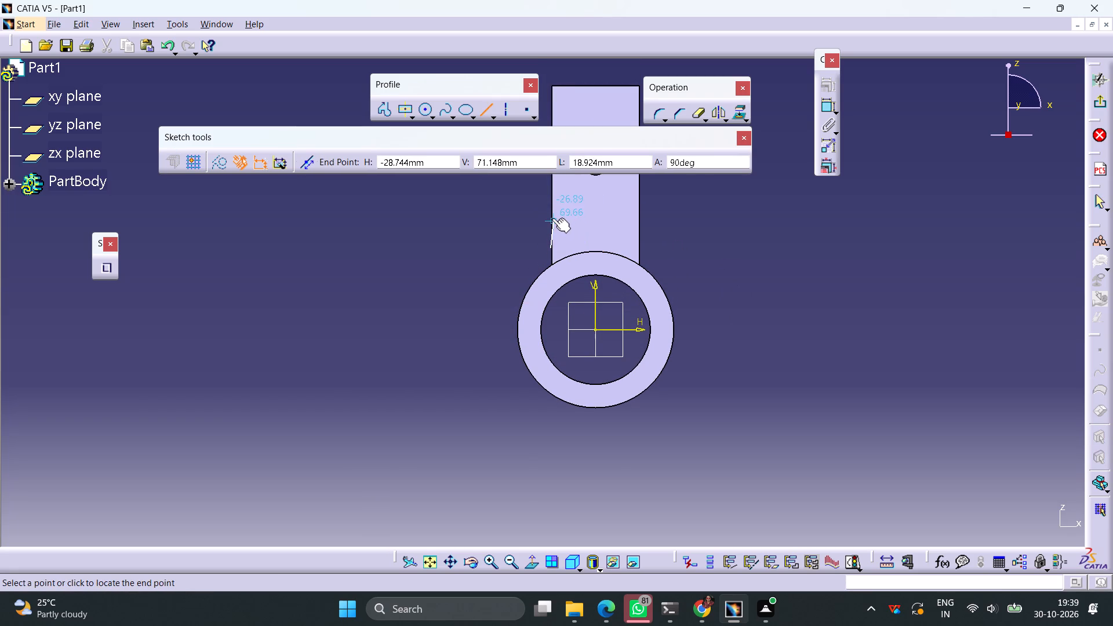
{"action": "left_click", "coordinate": [552, 218]}
{"action": "left_click", "coordinate": [731, 257]}
Constrain the line's lower endpoint to be coincident with the corner where the lug's left edge meets the shaft.
{"action": "middle_click_drag", "start_coordinate": [569, 295], "coordinate": [596, 205], "text": "ctrl"}
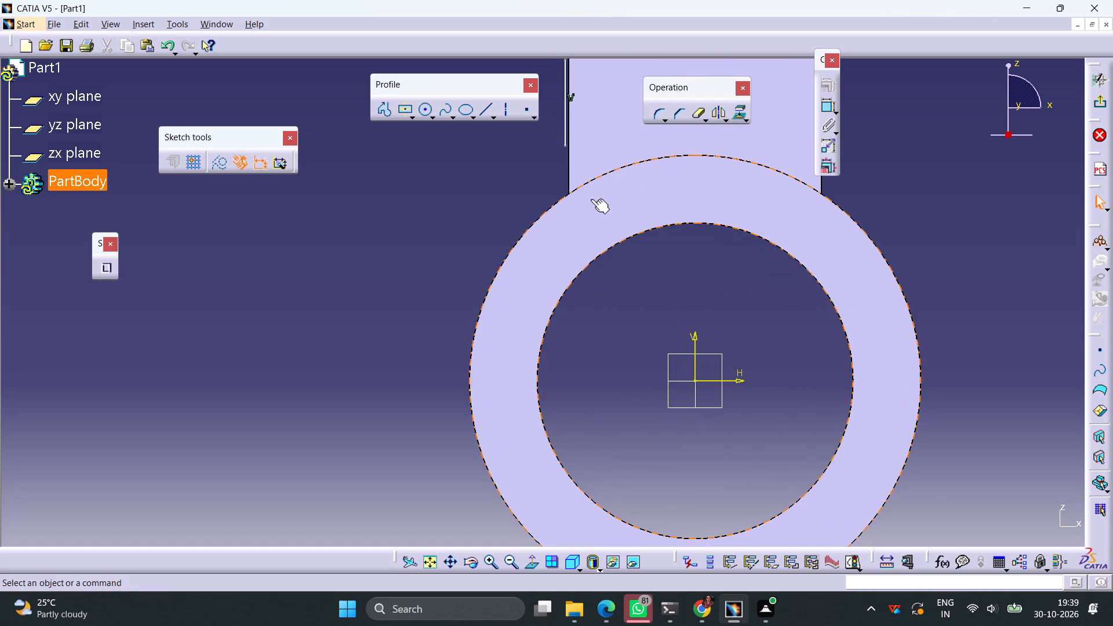
{"action": "left_click", "coordinate": [563, 145]}
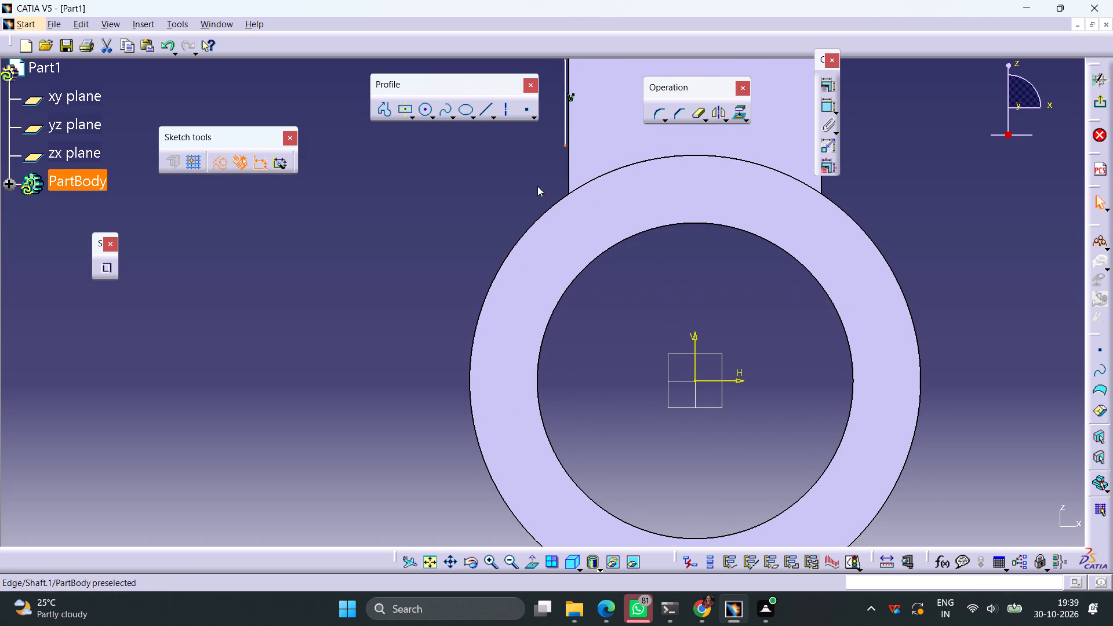
{"action": "middle_click_drag", "start_coordinate": [535, 176], "coordinate": [552, 205]}
{"action": "right_click_drag", "start_coordinate": [535, 176], "coordinate": [552, 205]}
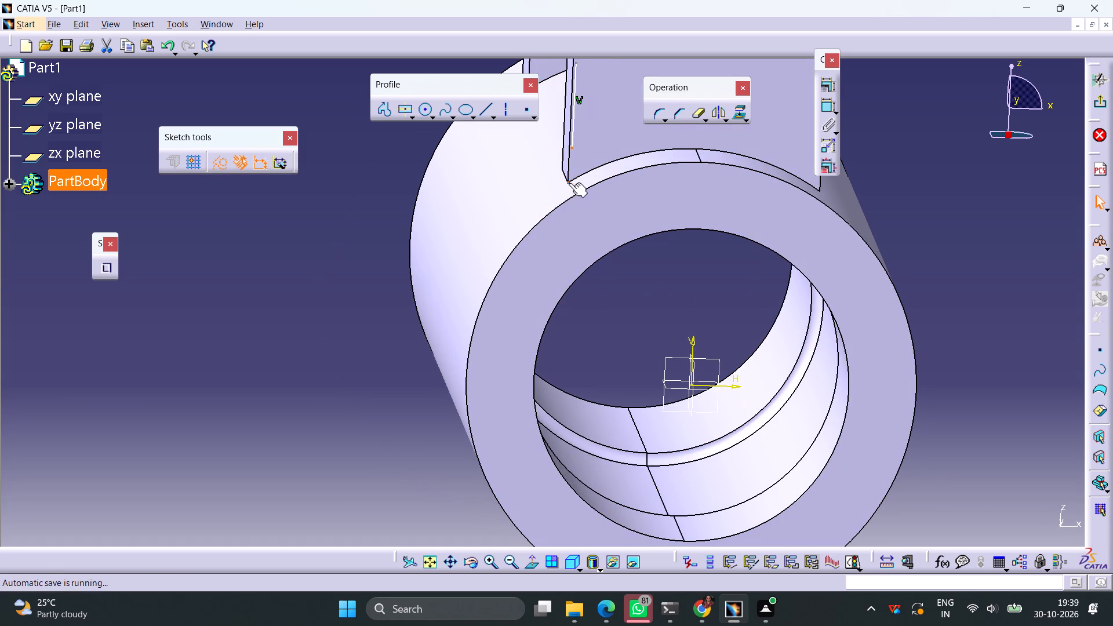
{"action": "left_click", "coordinate": [570, 183], "text": "ctrl"}
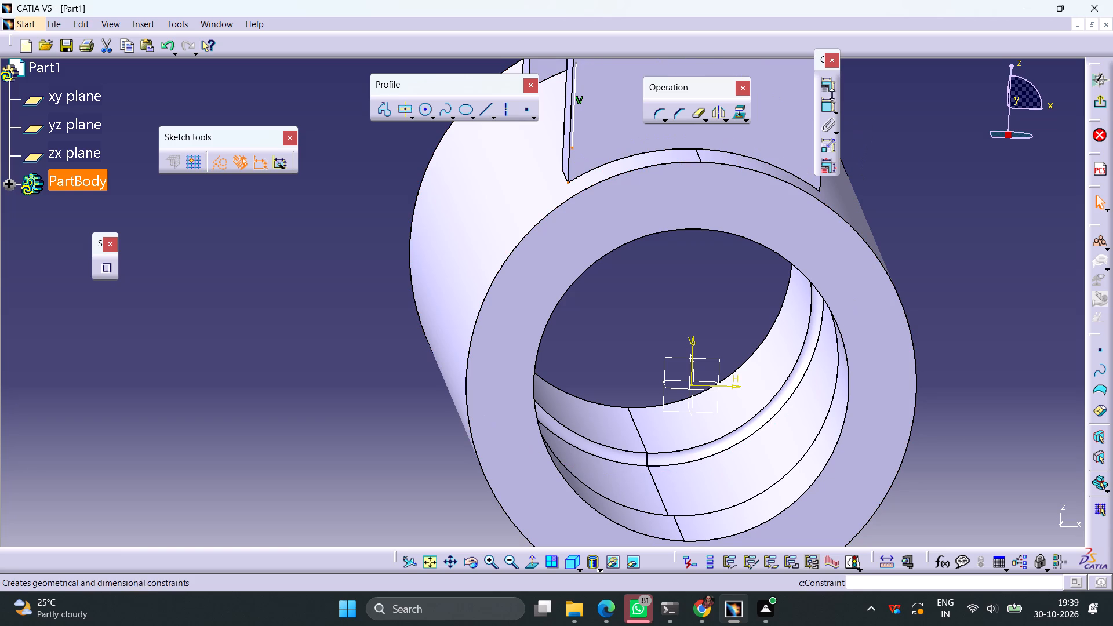
{"action": "left_click", "coordinate": [828, 82]}
{"action": "left_click", "coordinate": [1011, 320]}
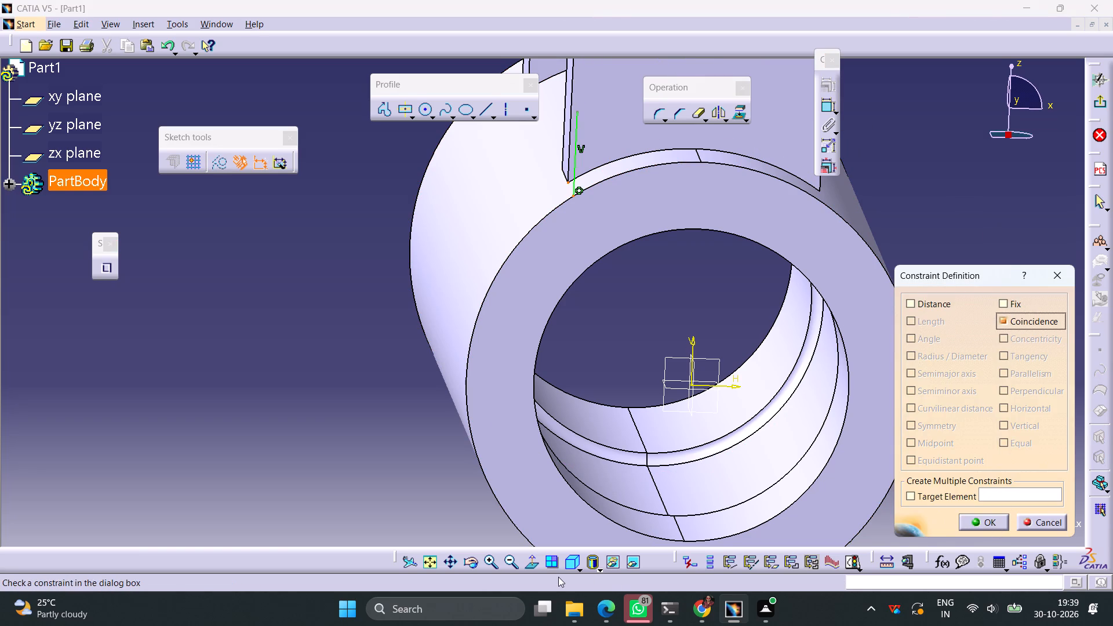
{"action": "left_click", "coordinate": [530, 565]}
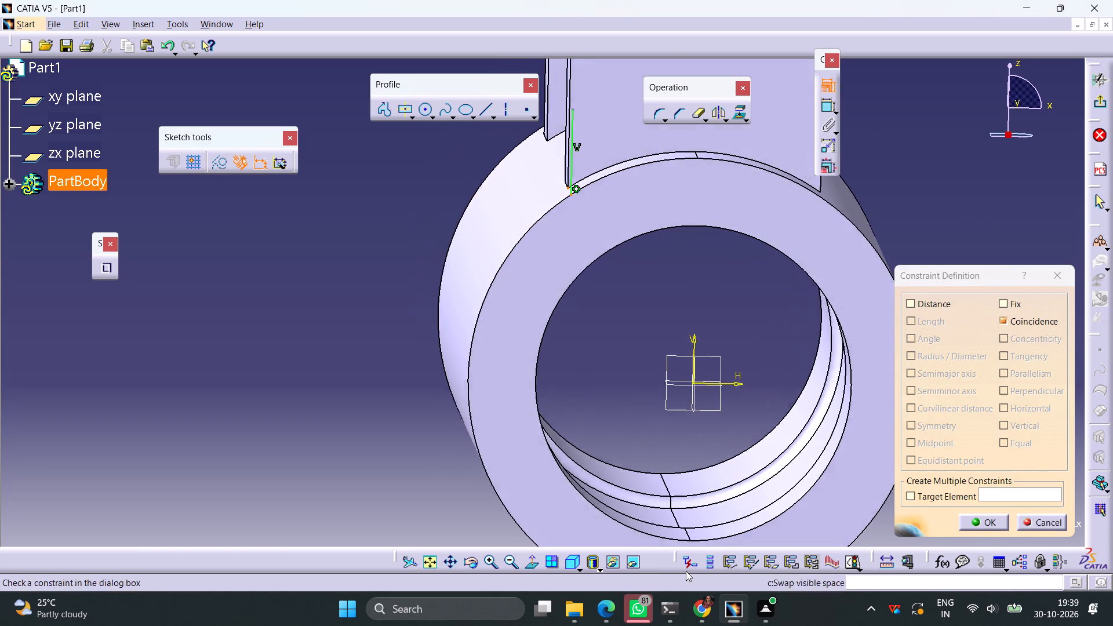
{"action": "left_click", "coordinate": [980, 520]}
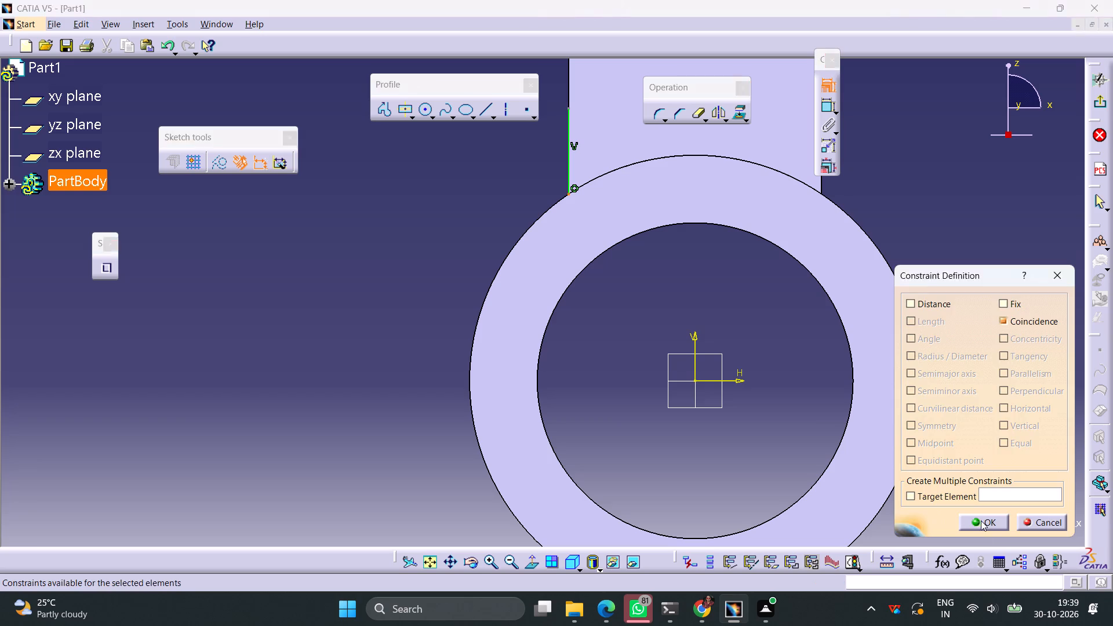
Dimension the line's upper endpoint from the horizontal axis and set the distance to 56 mm.
{"action": "left_click", "coordinate": [568, 109]}
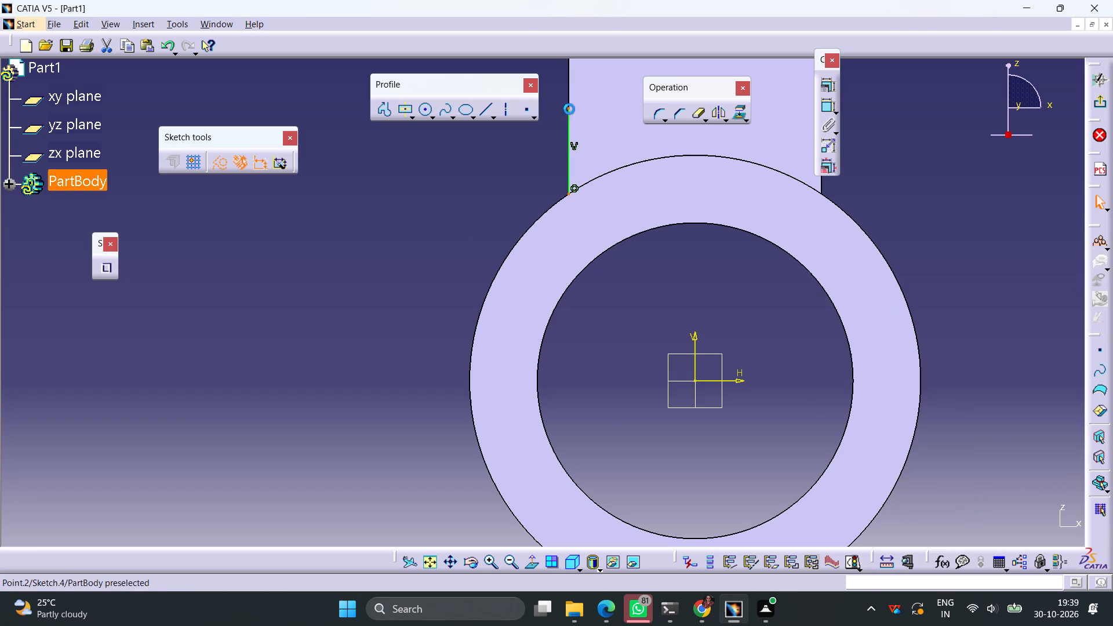
{"action": "left_click", "coordinate": [821, 107]}
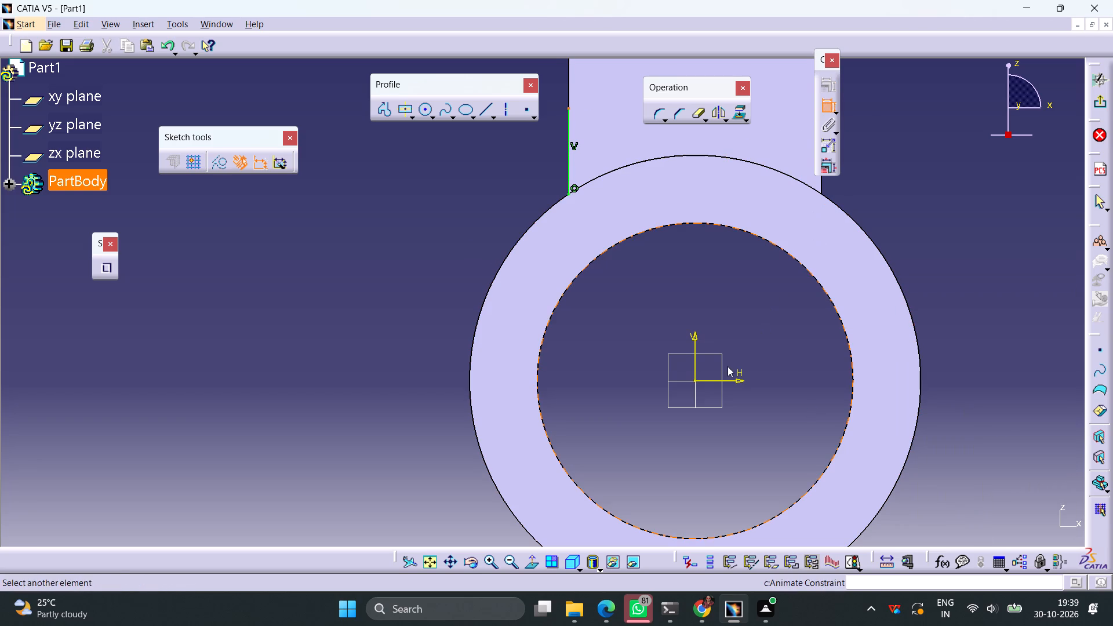
{"action": "left_click", "coordinate": [731, 380]}
{"action": "left_click", "coordinate": [368, 309]}
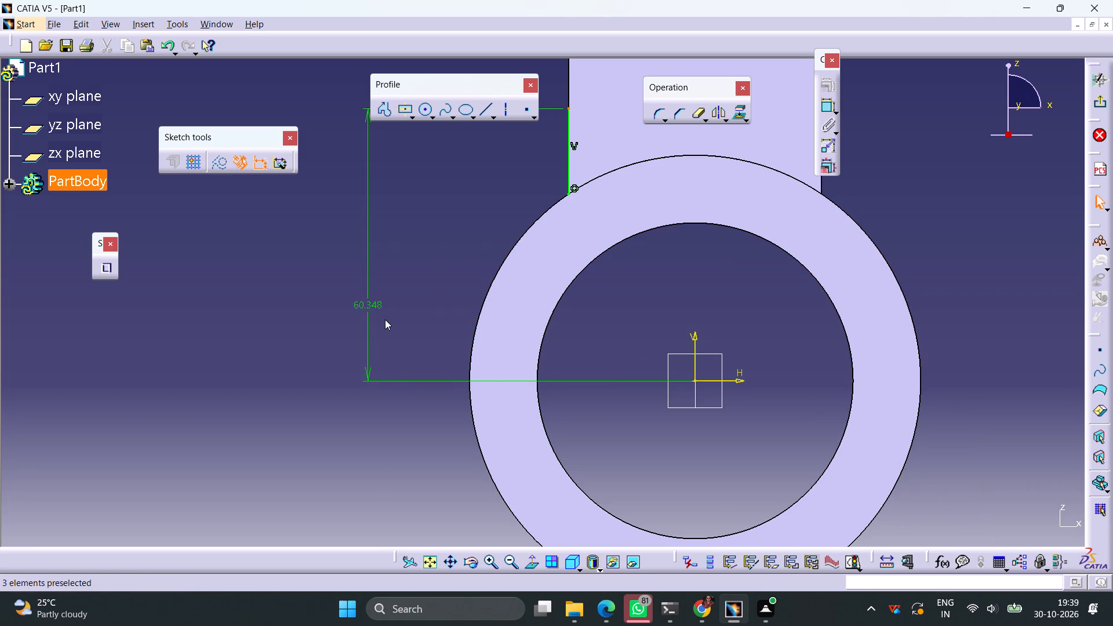
{"action": "left_click", "coordinate": [373, 303]}
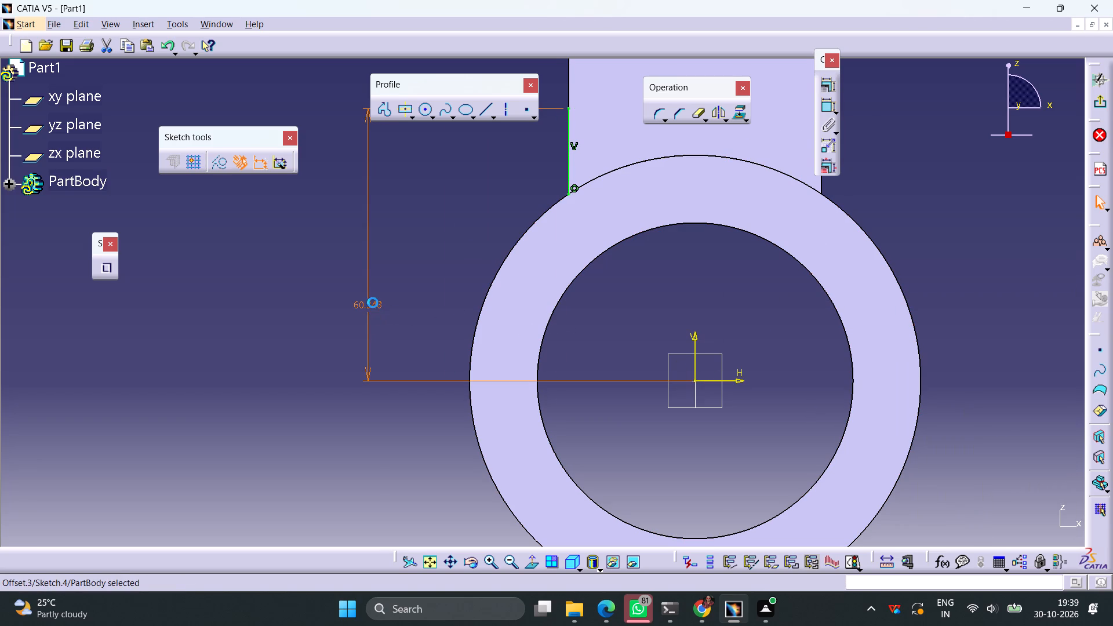
{"action": "left_click", "coordinate": [373, 303]}
{"action": "type", "text": "56"}
{"action": "key", "text": "Return"}
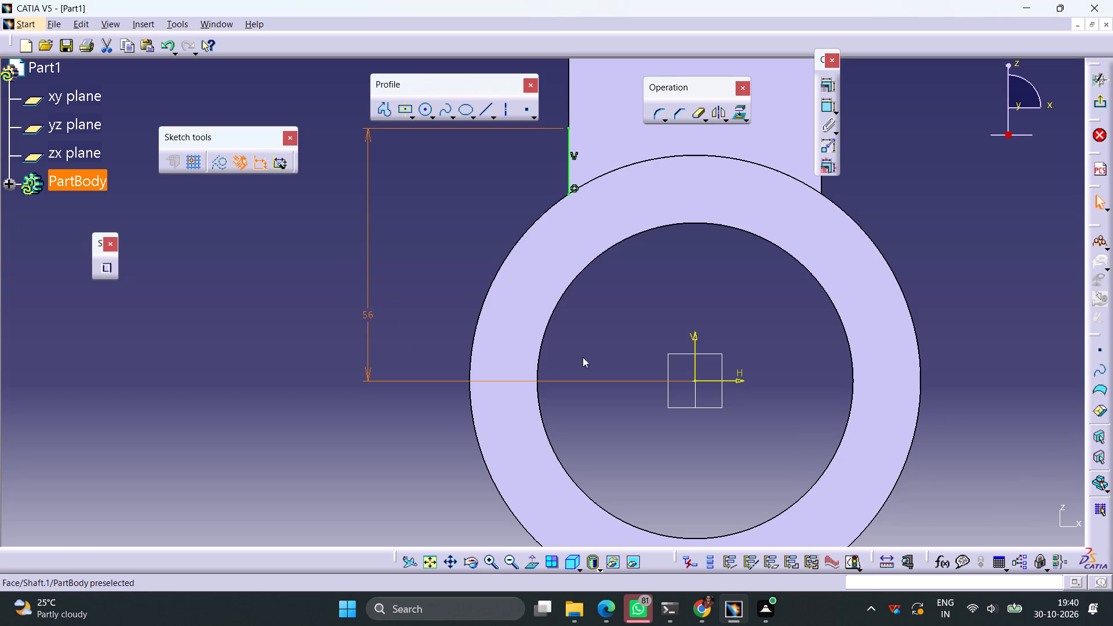
Draw a second short vertical line just outside the lug's right edge.
{"action": "middle_click_drag", "start_coordinate": [900, 251], "coordinate": [902, 276], "text": "ctrl"}
{"action": "middle_click_drag", "start_coordinate": [889, 264], "coordinate": [822, 378]}
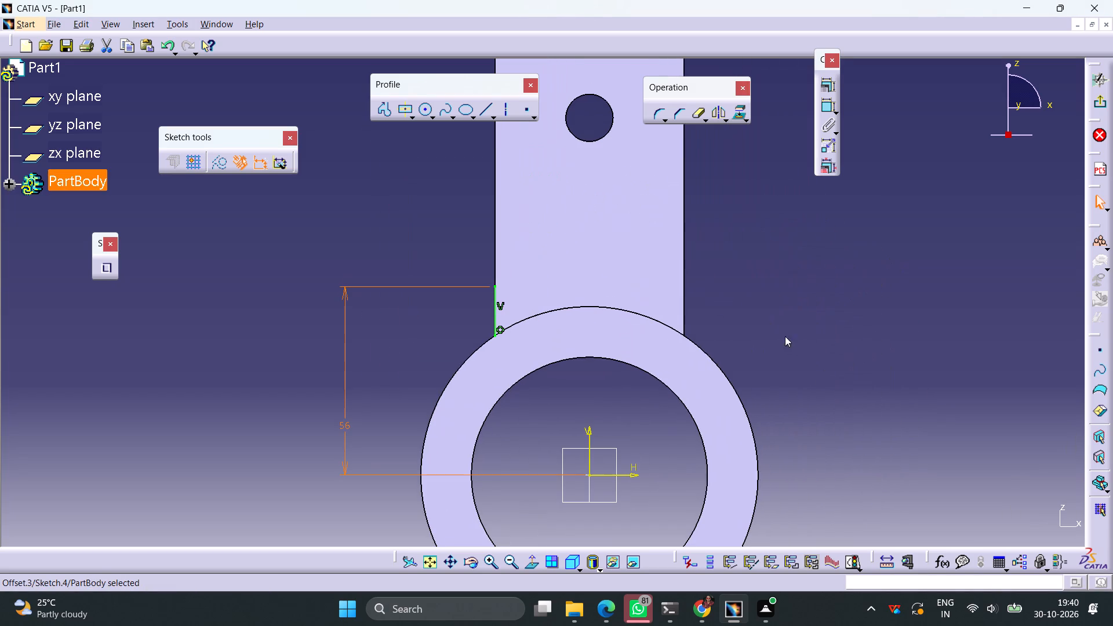
{"action": "left_click", "coordinate": [477, 112]}
{"action": "left_click", "coordinate": [726, 228]}
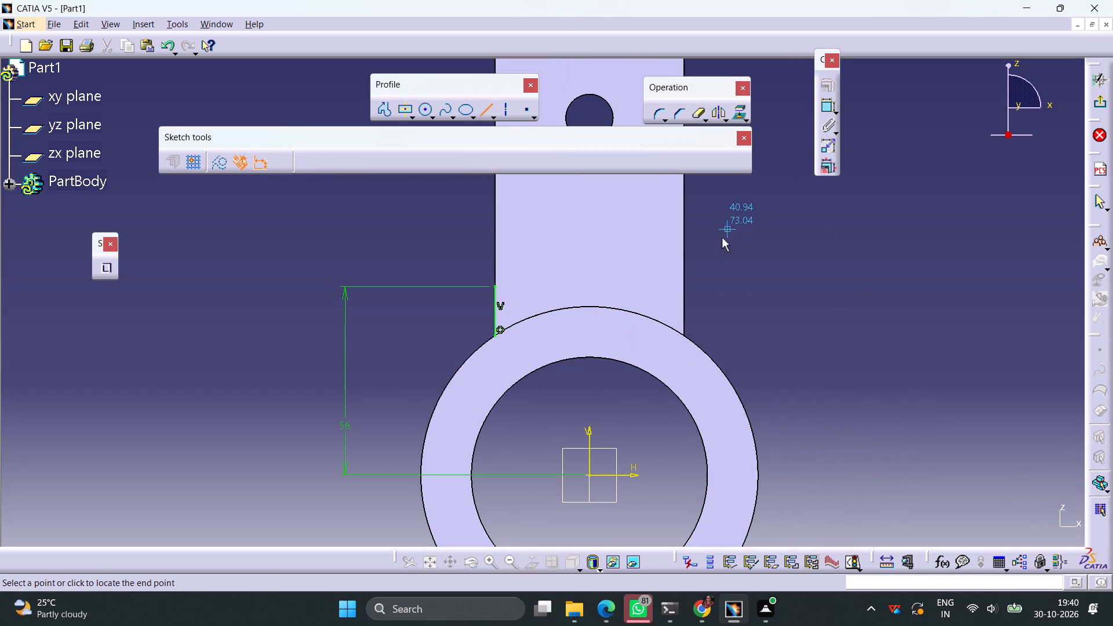
{"action": "left_click", "coordinate": [727, 269]}
{"action": "left_click", "coordinate": [761, 314]}
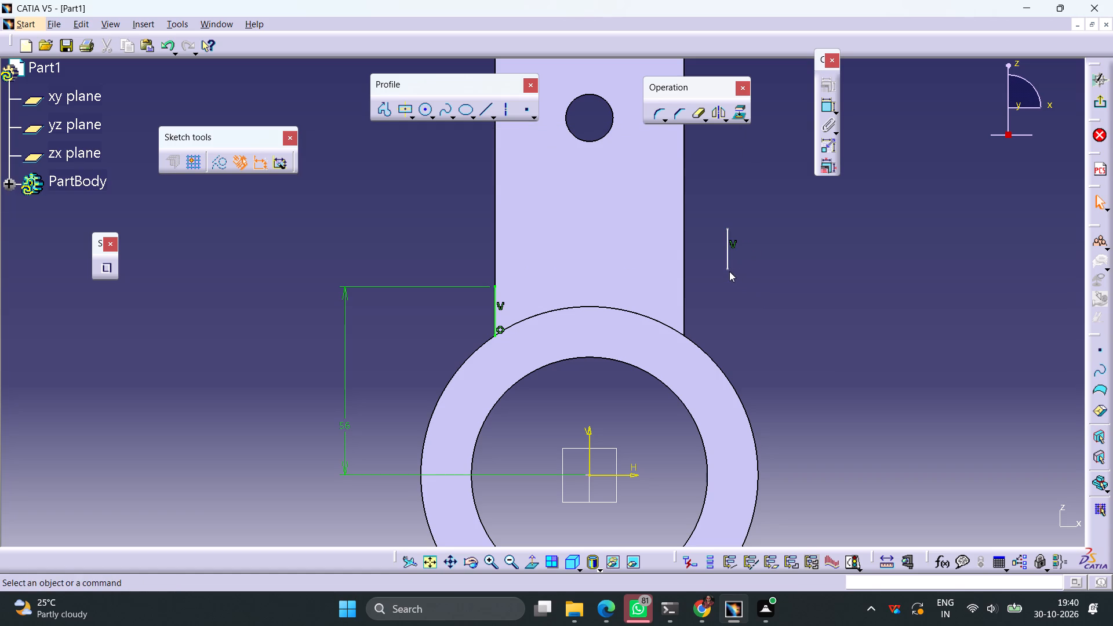
Constrain the second line's lower endpoint to be coincident with the corner where the lug's right edge meets the shaft.
{"action": "left_click", "coordinate": [727, 271]}
{"action": "middle_click_drag", "start_coordinate": [763, 286], "coordinate": [721, 329]}
{"action": "right_click_drag", "start_coordinate": [763, 286], "coordinate": [721, 329]}
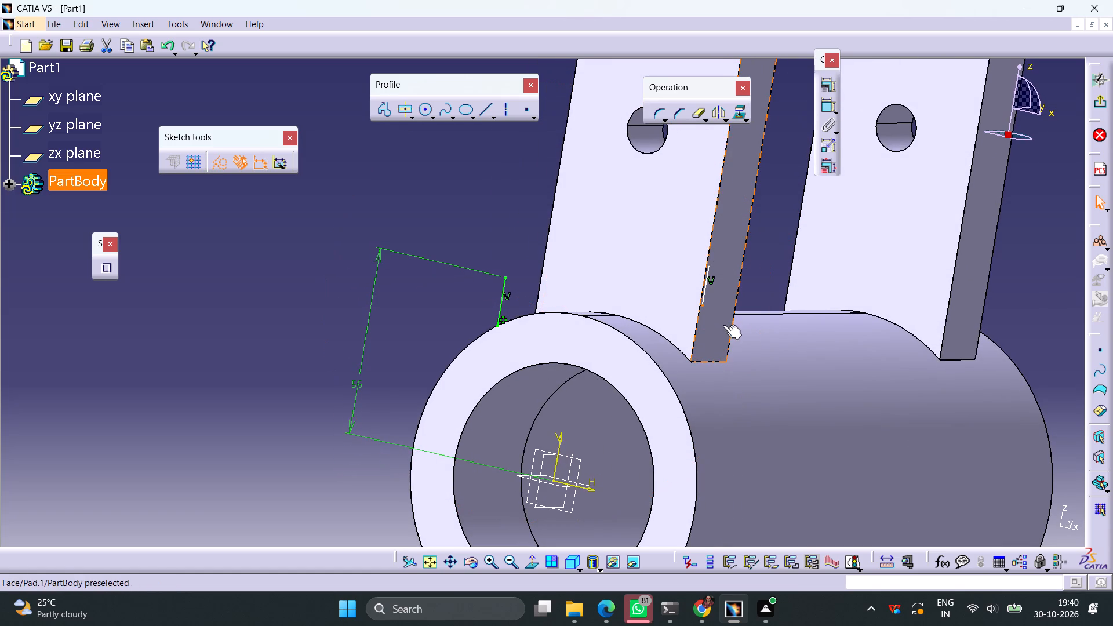
{"action": "left_click", "coordinate": [689, 362], "text": "ctrl"}
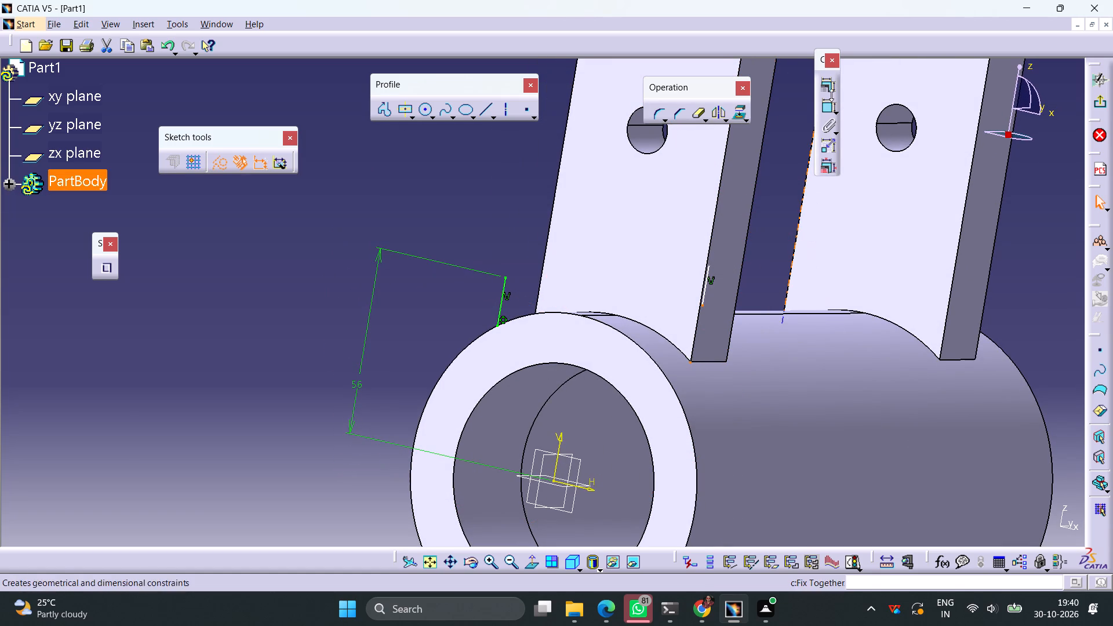
{"action": "left_click", "coordinate": [828, 83]}
{"action": "left_click", "coordinate": [1022, 318]}
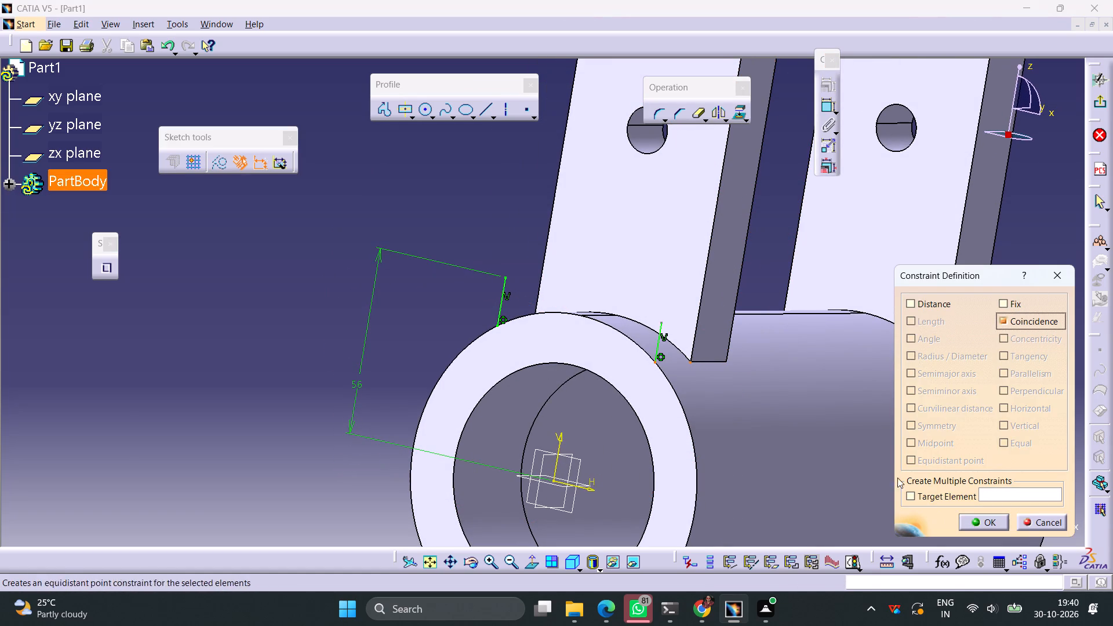
{"action": "left_click", "coordinate": [533, 567]}
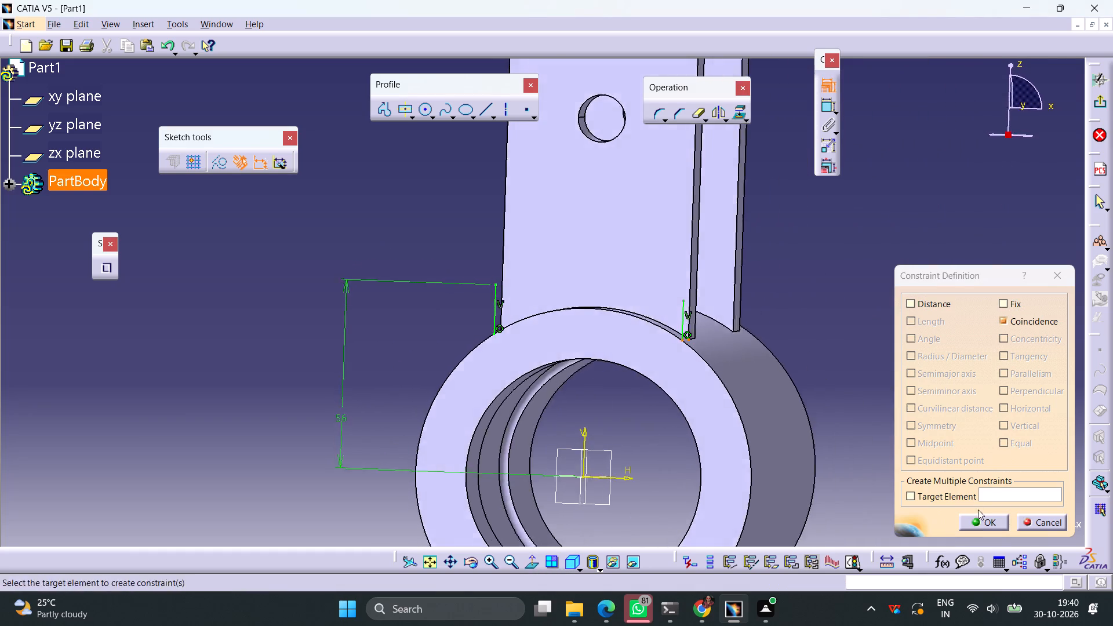
{"action": "left_click", "coordinate": [978, 521]}
{"action": "left_click", "coordinate": [857, 344]}
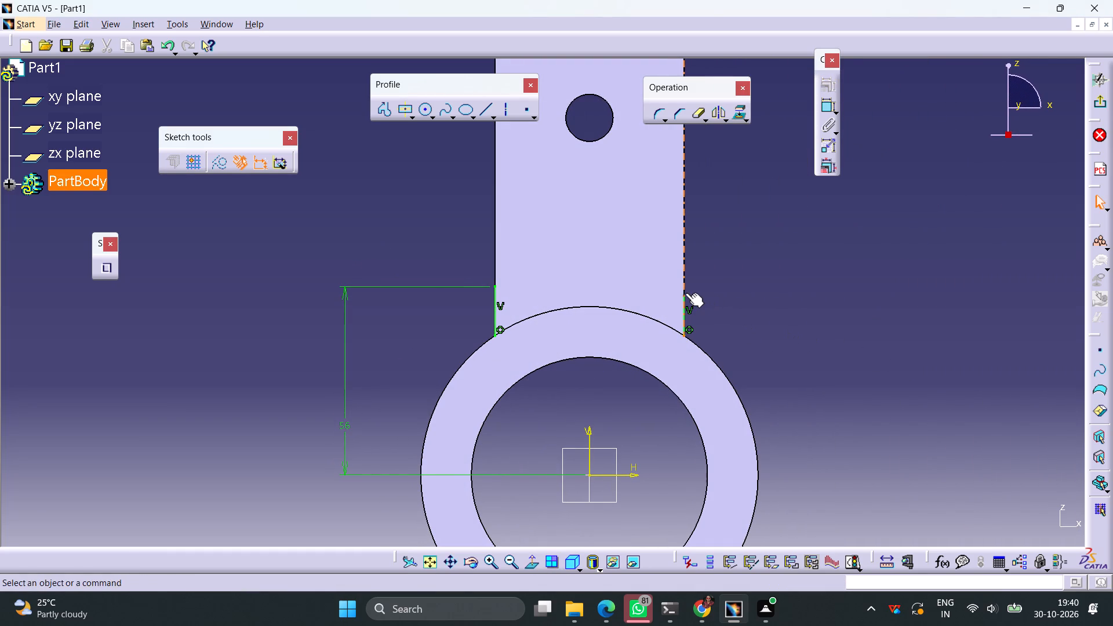
Dimension the vertical distance between the upper endpoints of the two vertical lines and set it to 0.
{"action": "left_click", "coordinate": [683, 297]}
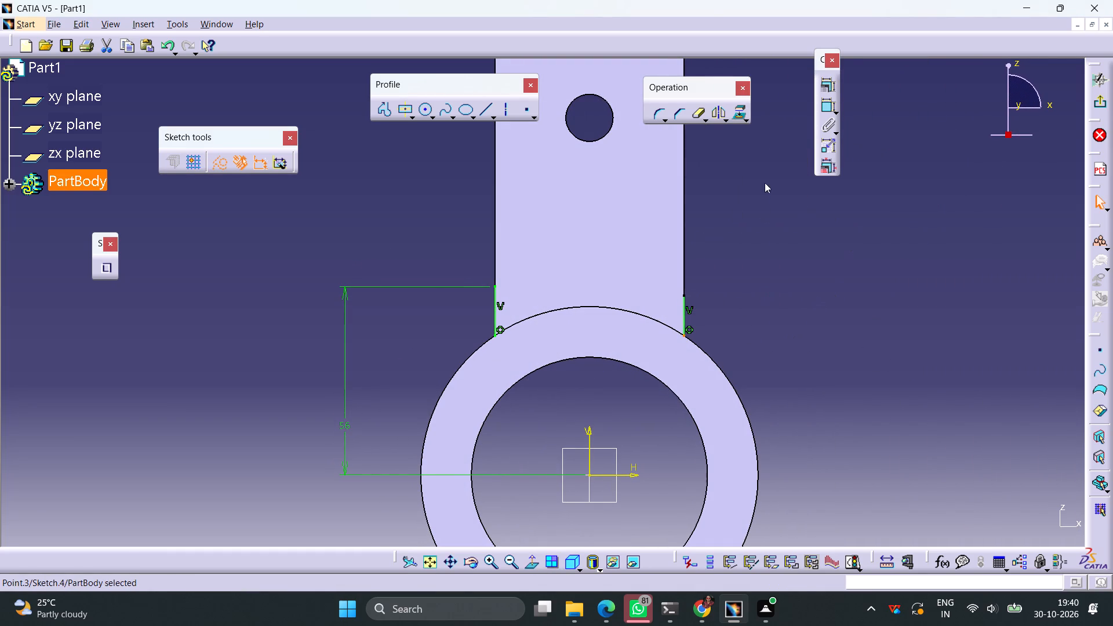
{"action": "left_click", "coordinate": [825, 108]}
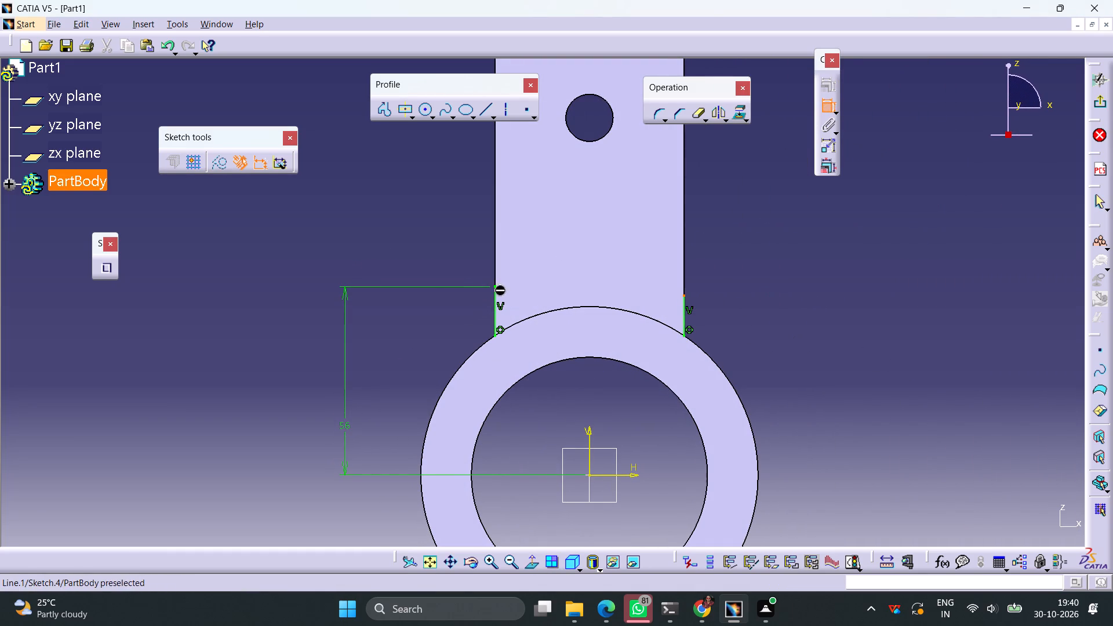
{"action": "left_click", "coordinate": [494, 286]}
{"action": "right_click", "coordinate": [738, 277]}
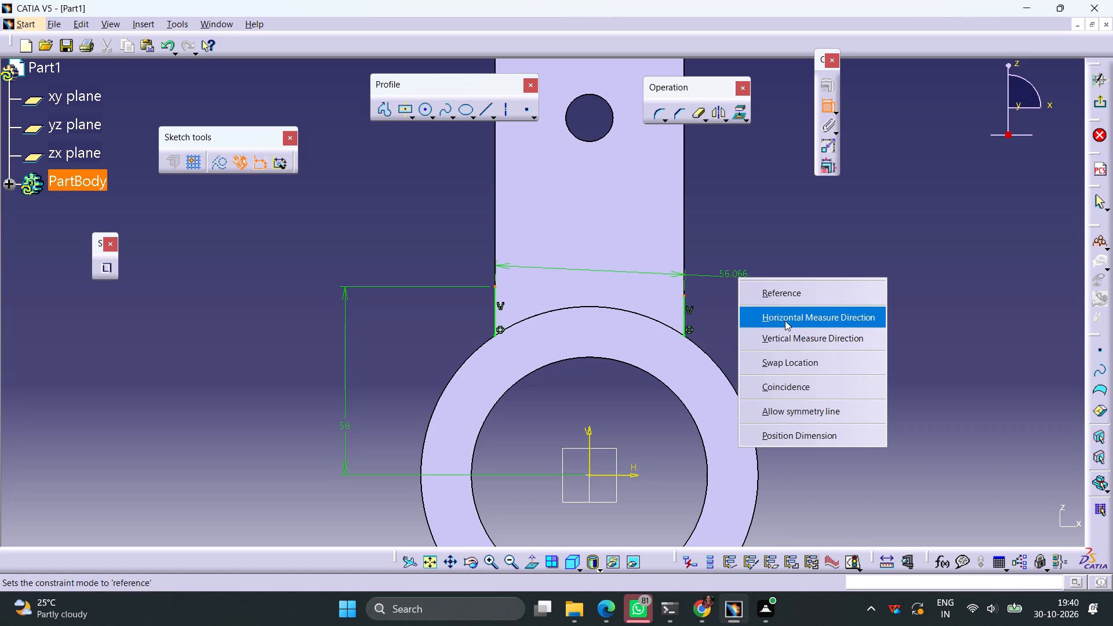
{"action": "left_click", "coordinate": [790, 333]}
{"action": "right_click", "coordinate": [795, 326]}
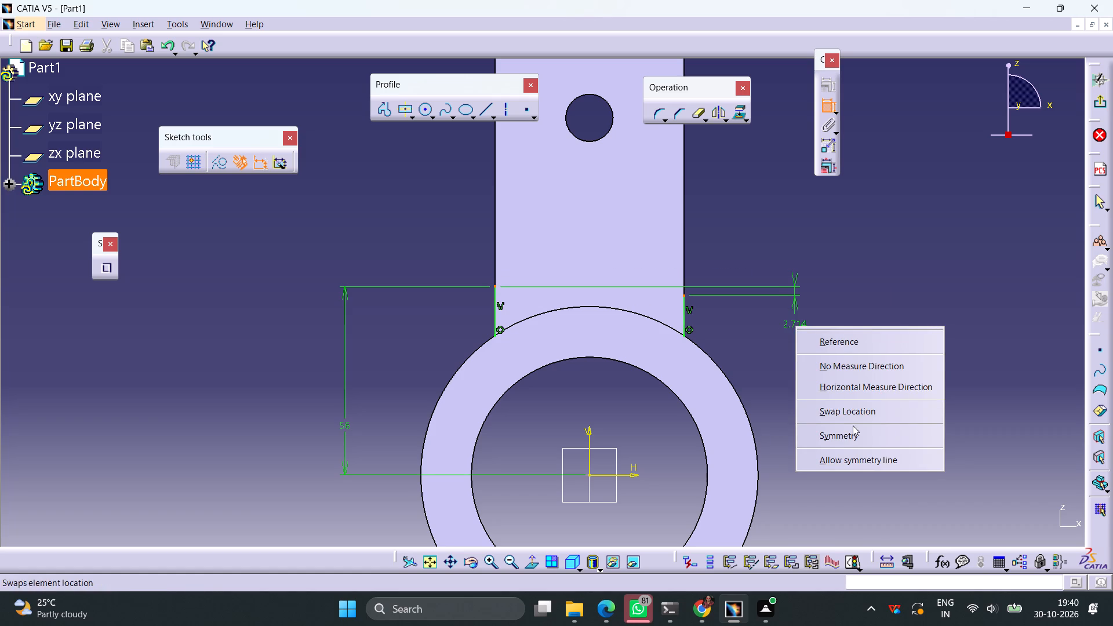
{"action": "left_click", "coordinate": [916, 504]}
{"action": "left_click", "coordinate": [848, 406]}
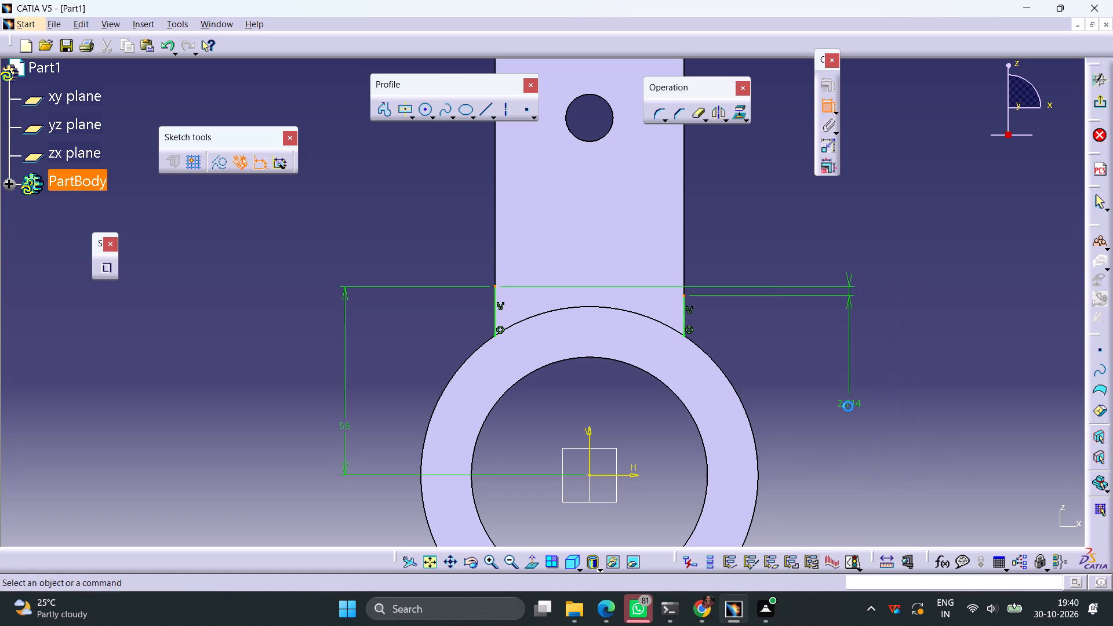
{"action": "double_click", "coordinate": [856, 403]}
{"action": "key", "text": "0"}
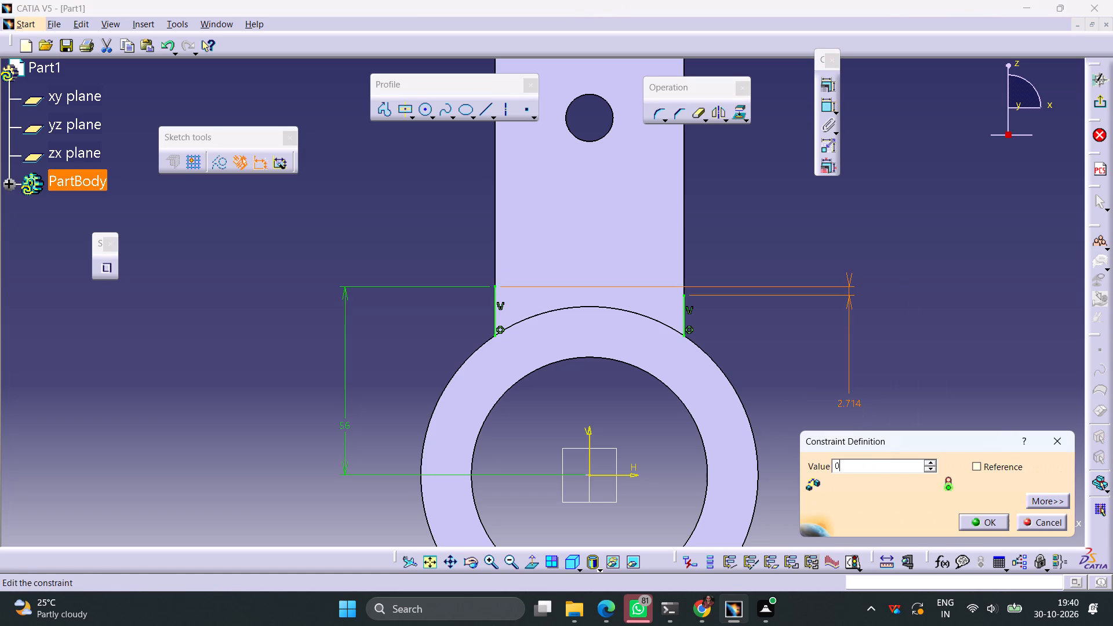
{"action": "key", "text": "Return"}
{"action": "left_click_drag", "start_coordinate": [769, 265], "coordinate": [774, 268]}
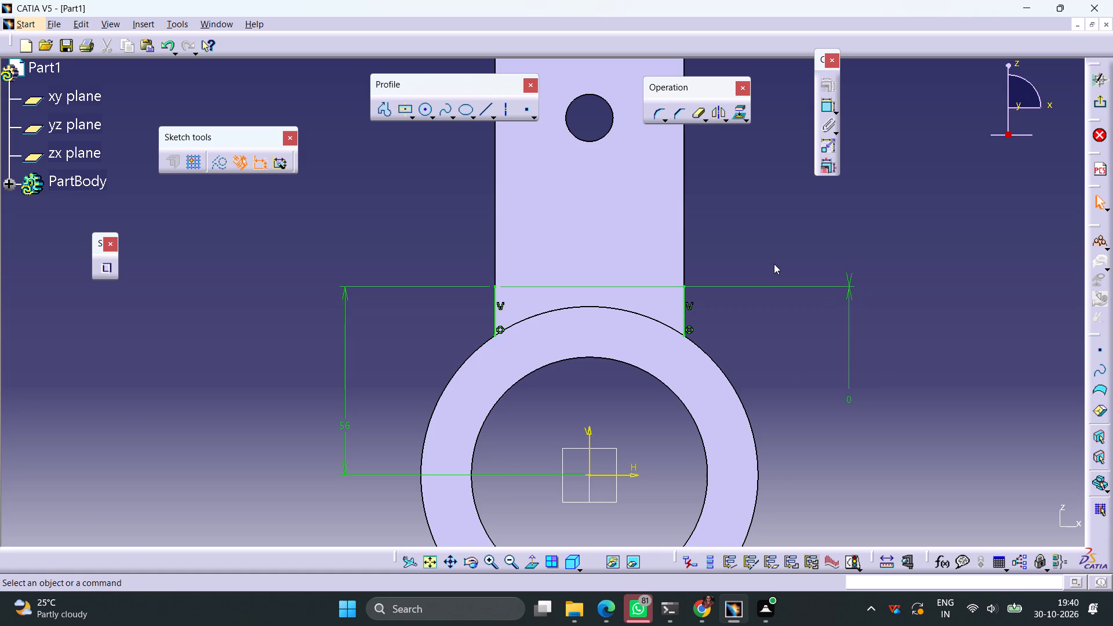
Draw a sloped line about 30.5 mm long from the left vertical line's upper endpoint up to the vertical axis.
{"action": "left_click", "coordinate": [483, 110]}
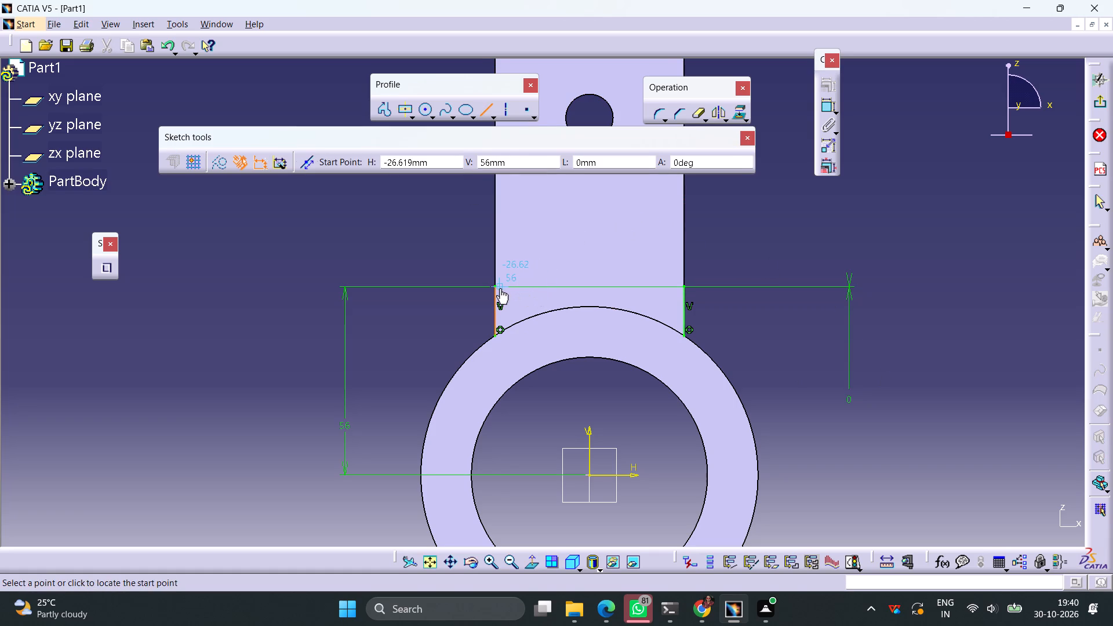
{"action": "left_click", "coordinate": [497, 287]}
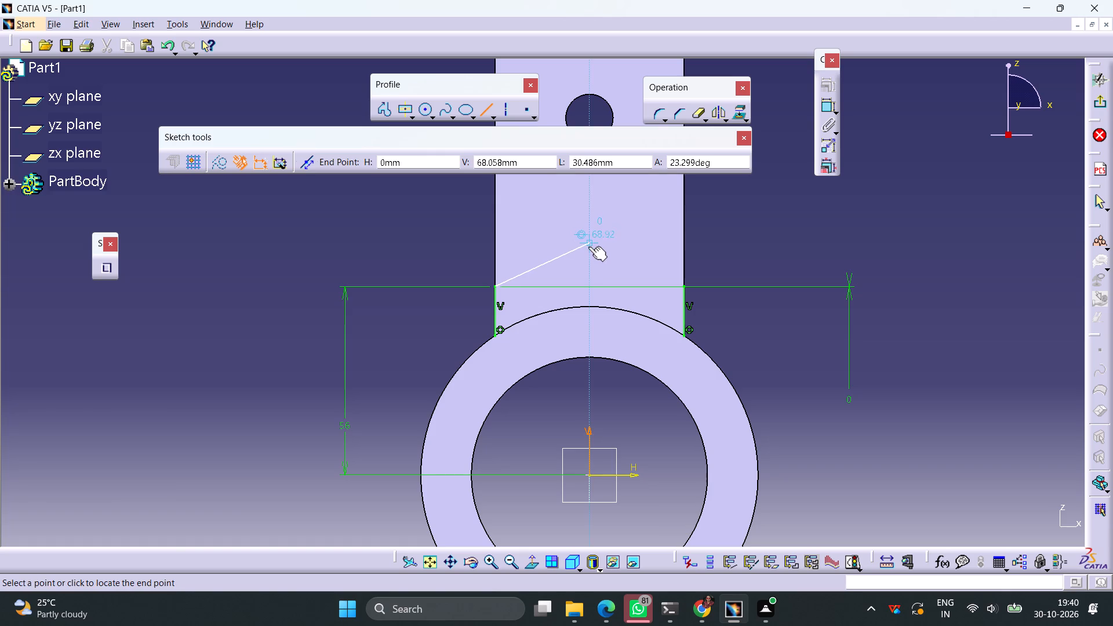
{"action": "left_click", "coordinate": [588, 246]}
{"action": "left_click", "coordinate": [800, 201]}
Dimension the vertical distance between the sloped line's upper endpoint and the left vertical line's upper endpoint and set it to 16 mm.
{"action": "left_click", "coordinate": [822, 107]}
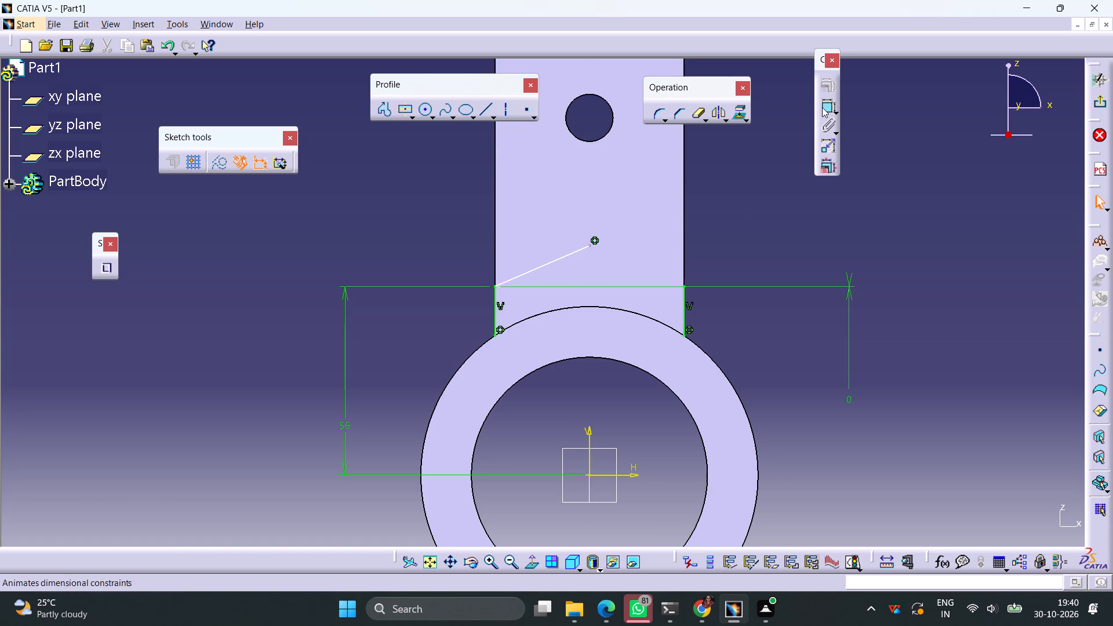
{"action": "left_click", "coordinate": [589, 246]}
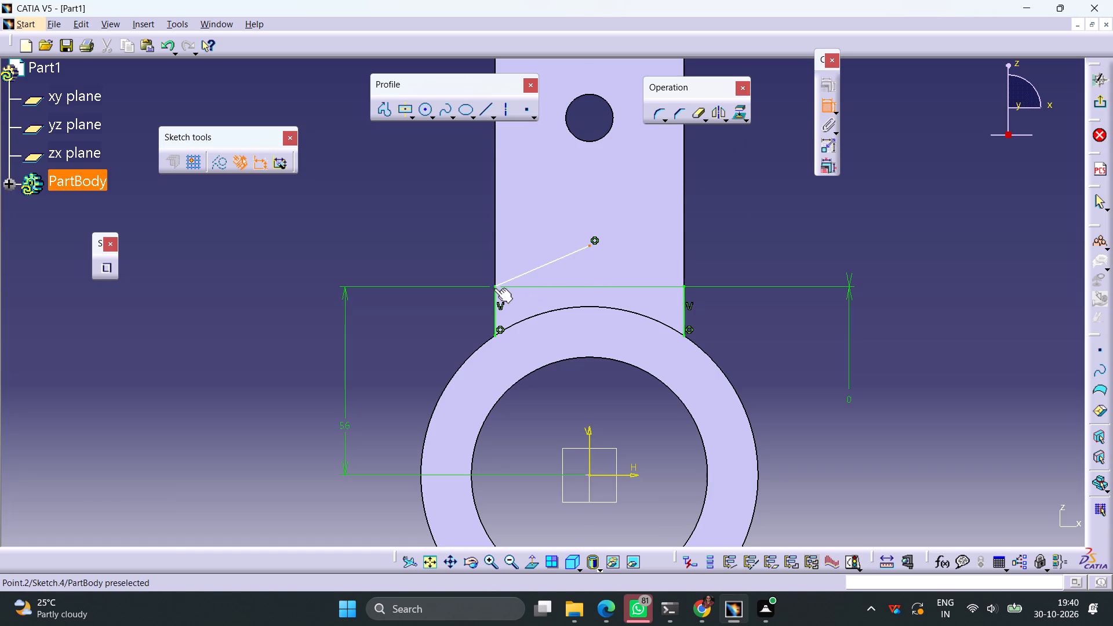
{"action": "left_click", "coordinate": [494, 289]}
{"action": "right_click", "coordinate": [441, 260]}
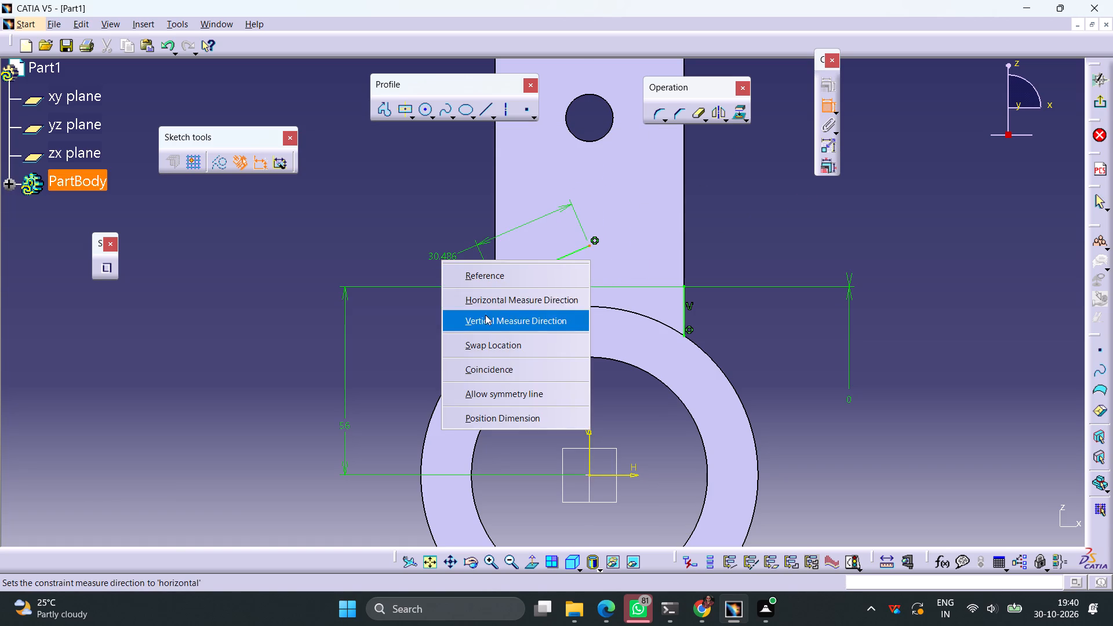
{"action": "left_click", "coordinate": [485, 315]}
{"action": "left_click", "coordinate": [446, 264]}
{"action": "double_click", "coordinate": [449, 263]}
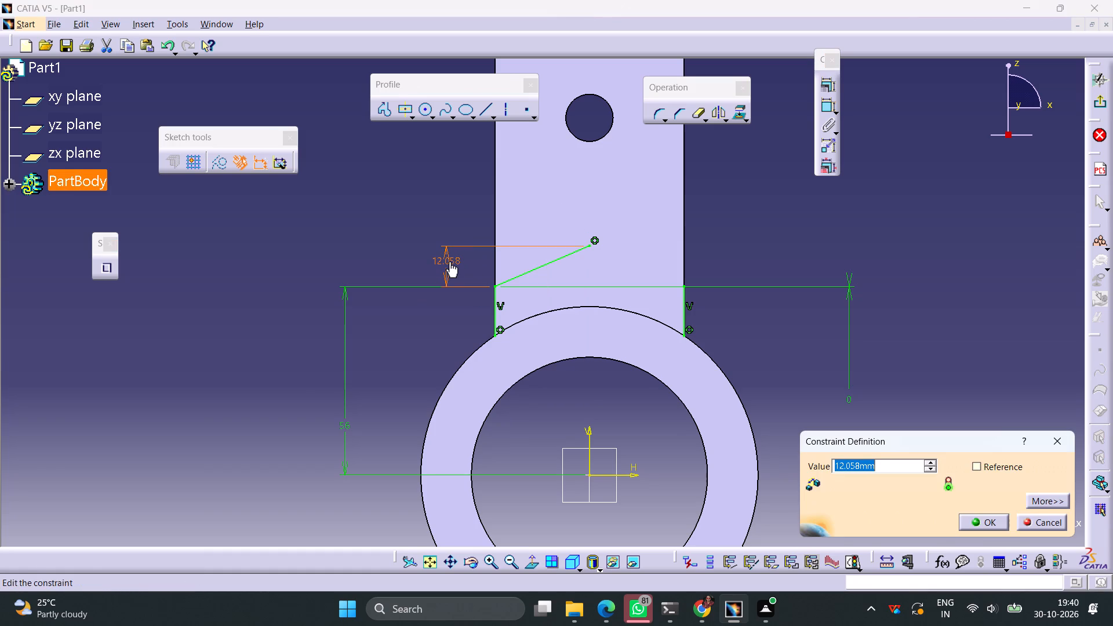
{"action": "type", "text": "16"}
{"action": "key", "text": "Return"}
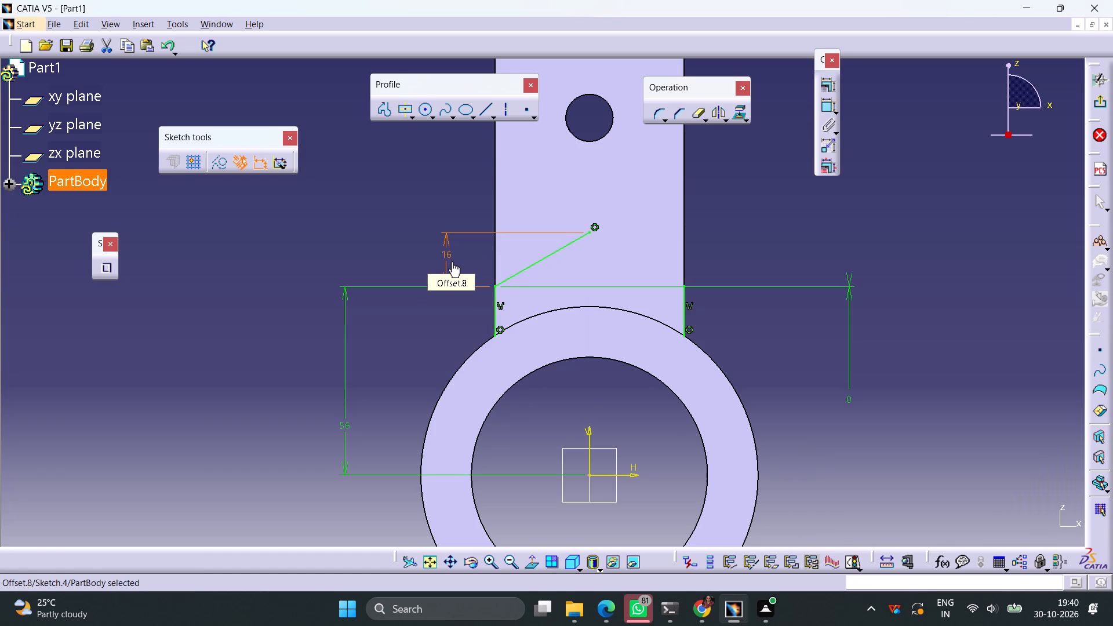
{"action": "left_click", "coordinate": [818, 245]}
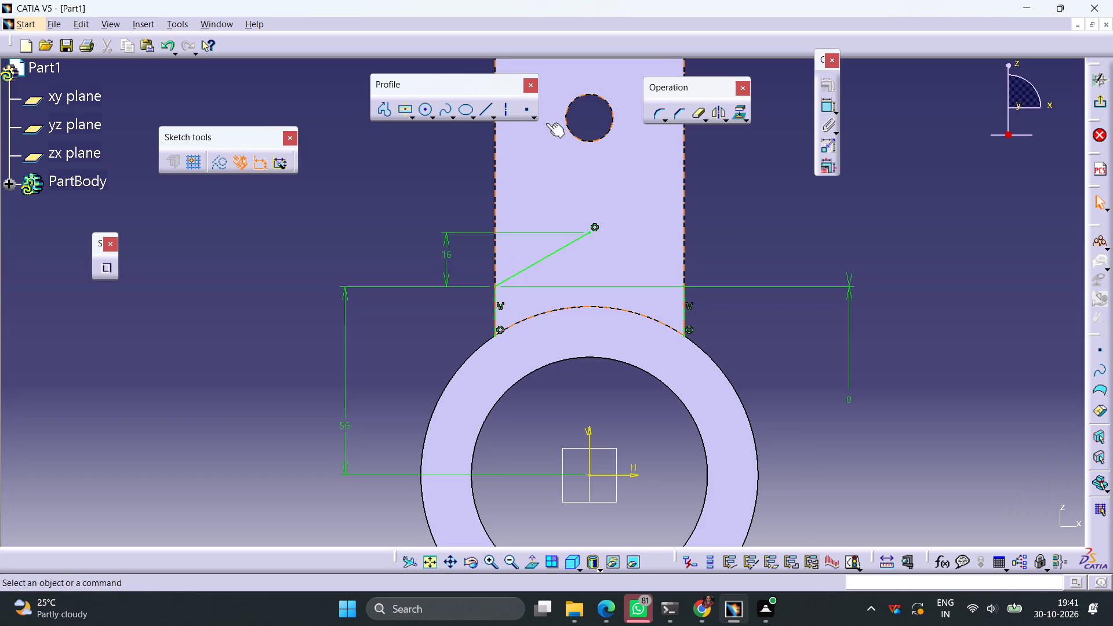
Draw a second sloped line from the peak on the vertical axis down to the right vertical line's upper endpoint.
{"action": "left_click", "coordinate": [481, 113]}
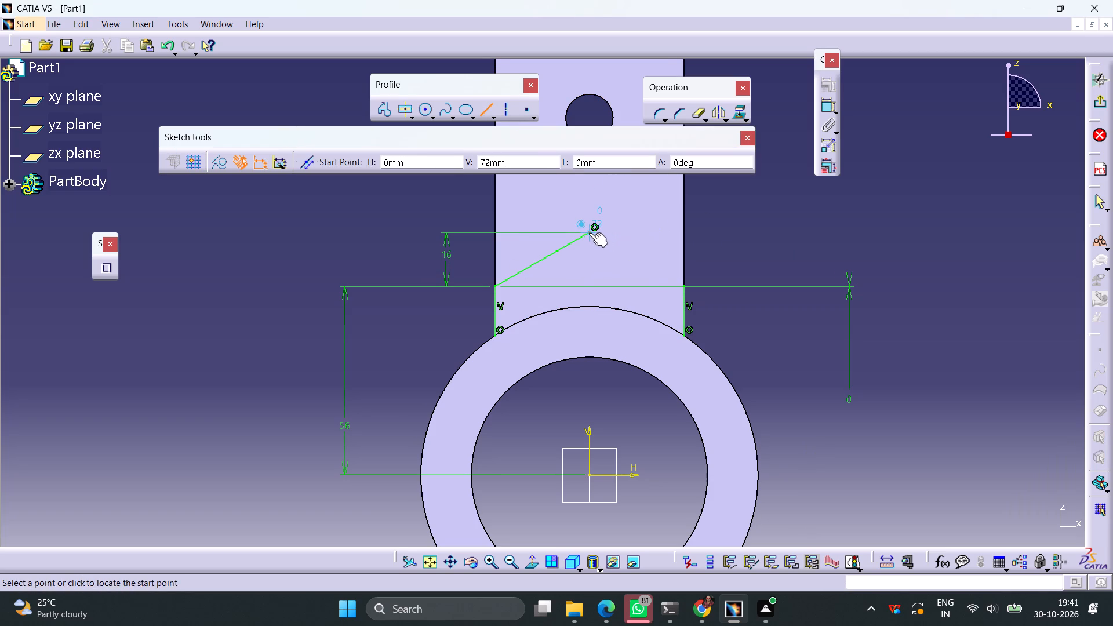
{"action": "left_click", "coordinate": [589, 232]}
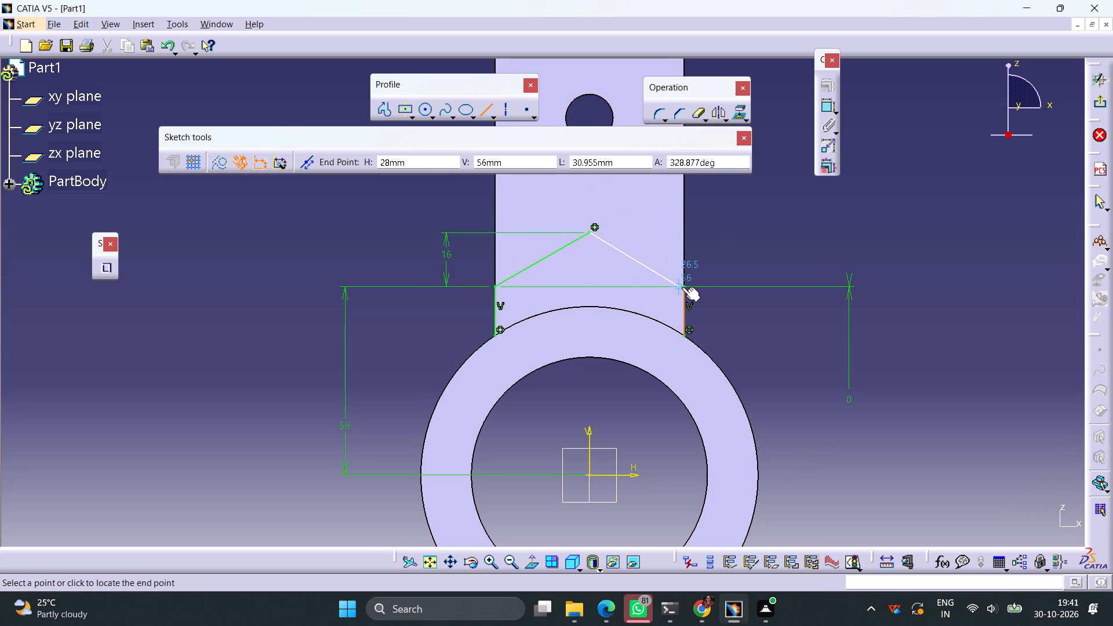
{"action": "left_click", "coordinate": [682, 287]}
{"action": "left_click", "coordinate": [716, 270]}
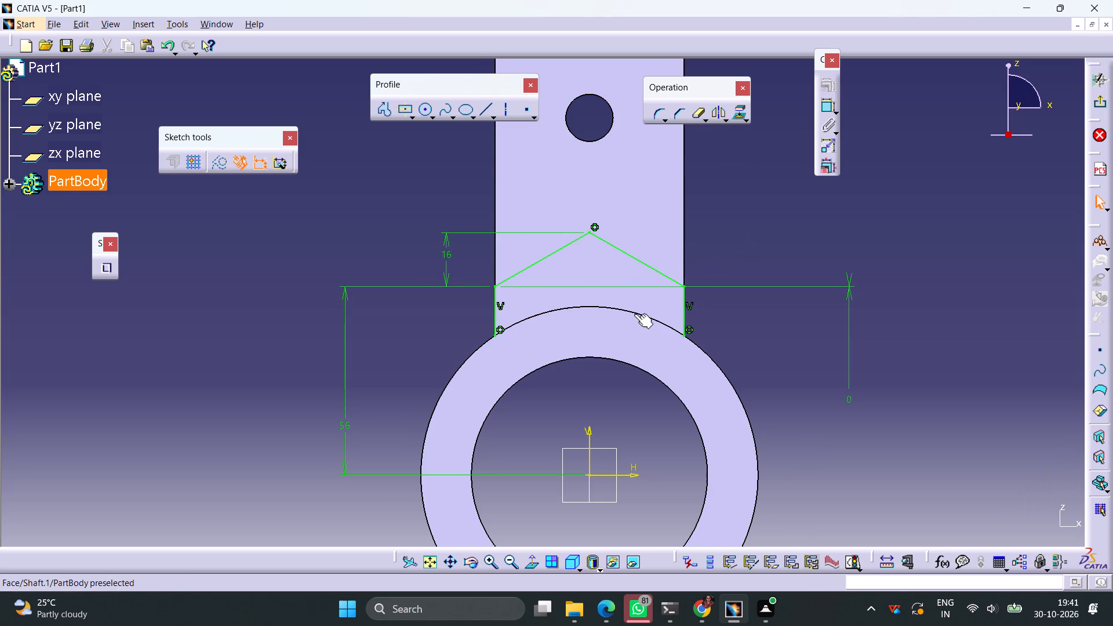
Project the curved bottom edge of the front lug into the sketch to close the profile between the vertical lines.
{"action": "middle_click_drag", "start_coordinate": [723, 256], "coordinate": [672, 300]}
{"action": "right_click_drag", "start_coordinate": [723, 256], "coordinate": [672, 300]}
{"action": "left_click", "coordinate": [656, 317]}
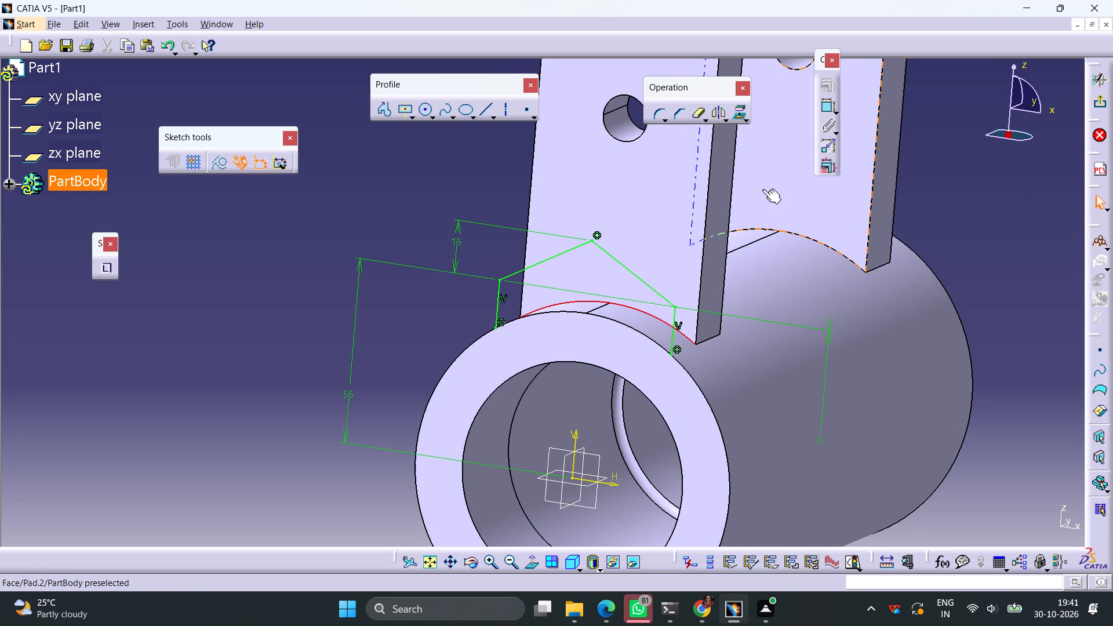
{"action": "left_click", "coordinate": [739, 115]}
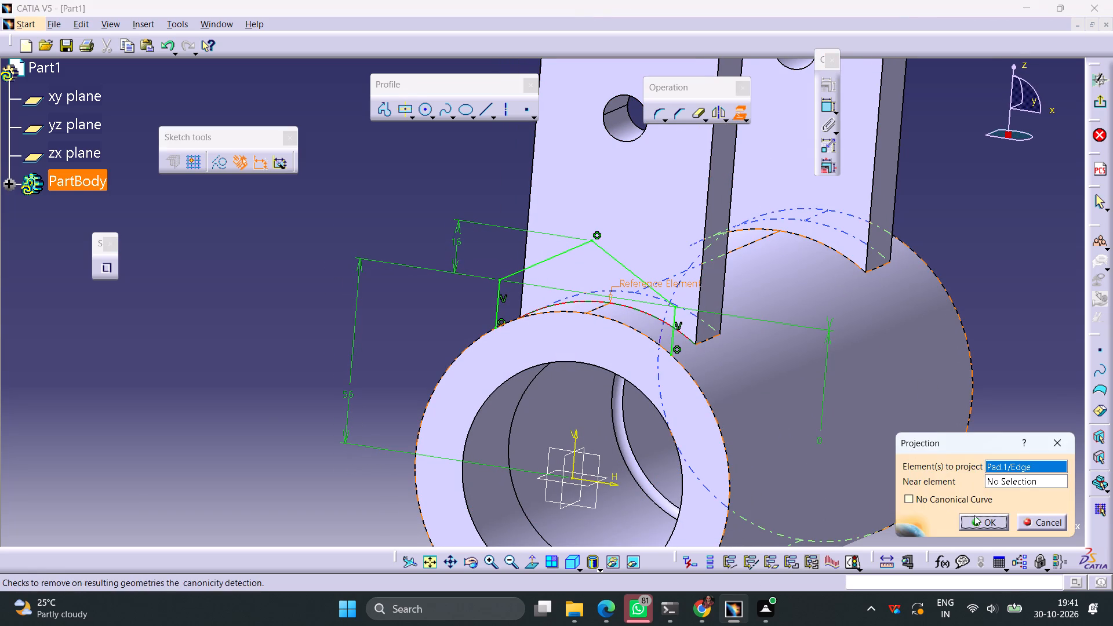
{"action": "left_click", "coordinate": [978, 522]}
{"action": "left_click", "coordinate": [977, 247]}
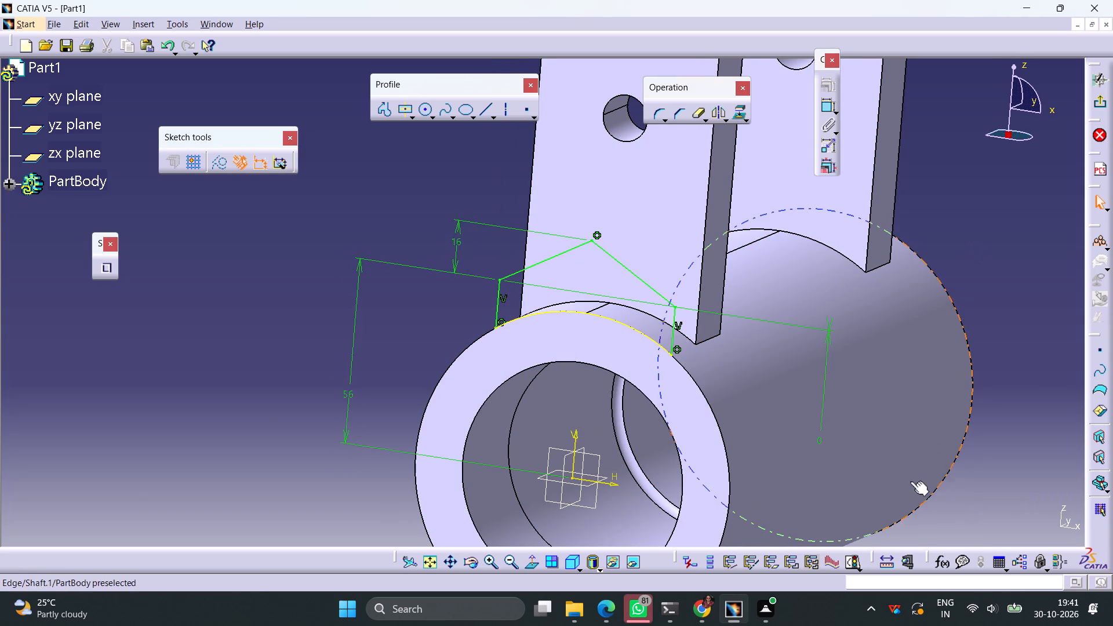
Check the sketch's solving status and examine the diagnostic and use-edge details in Sketch Analysis.
{"action": "left_click", "coordinate": [849, 561]}
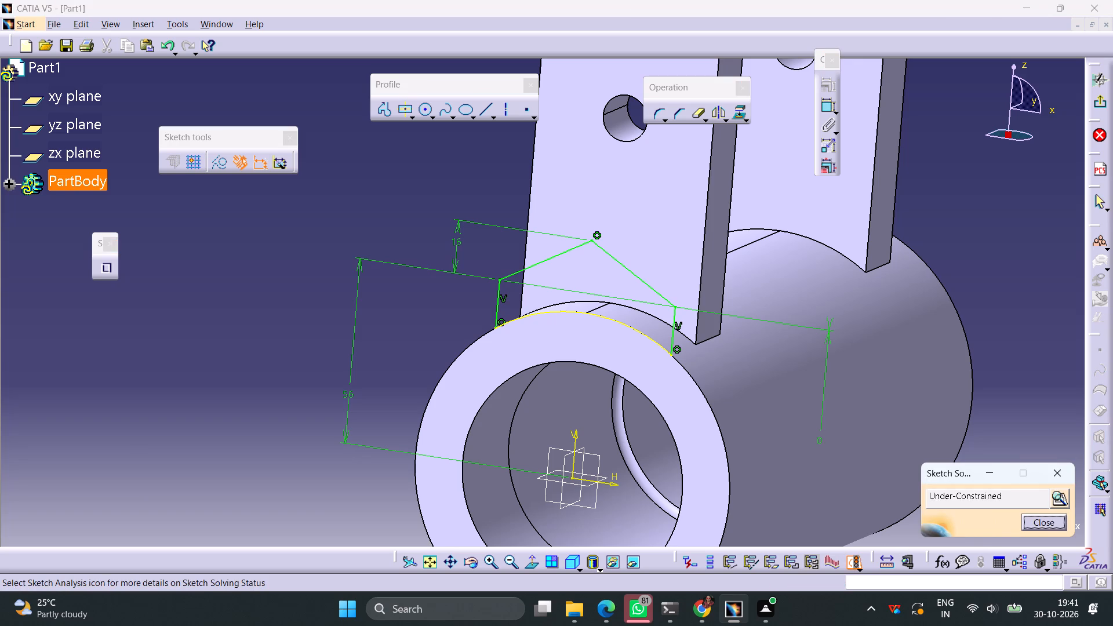
{"action": "left_click", "coordinate": [1054, 501]}
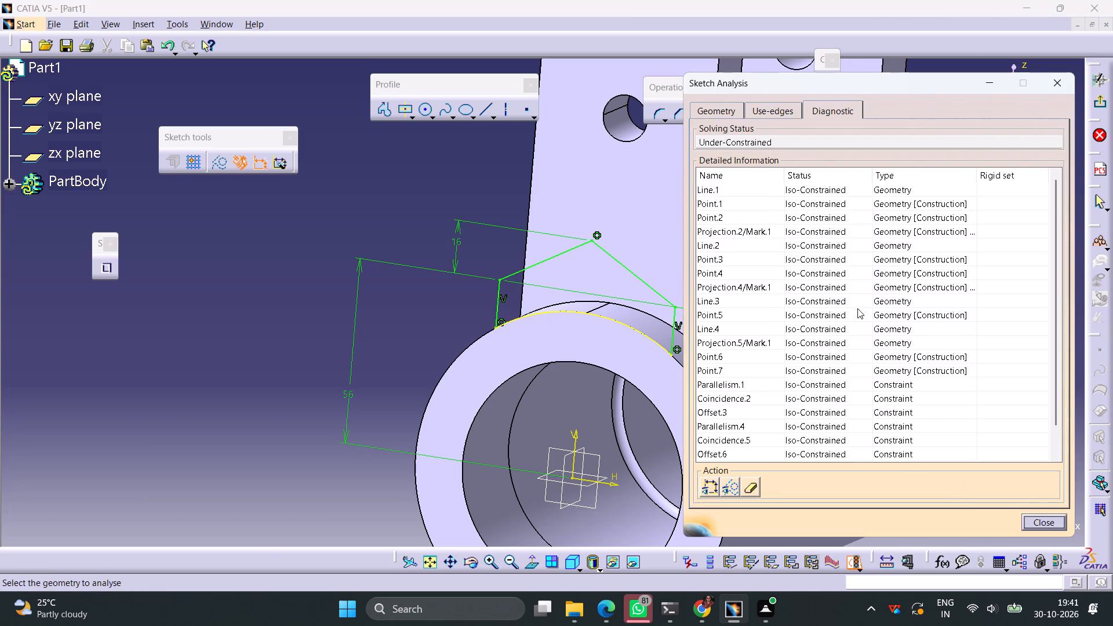
{"action": "scroll", "coordinate": [872, 296], "scroll_direction": "down", "scroll_amount": 5}
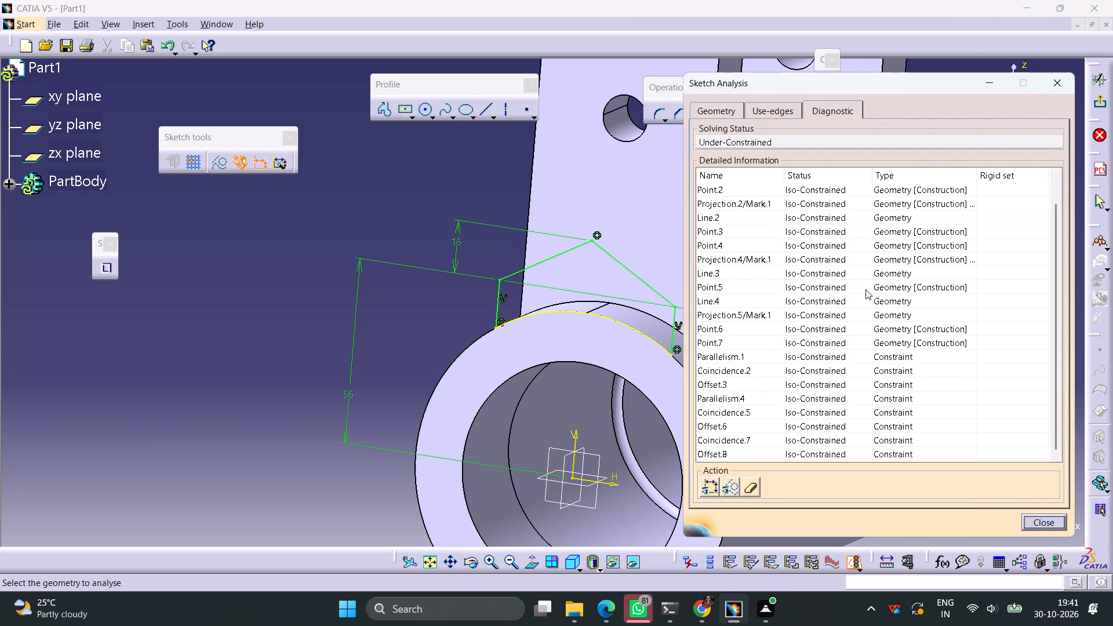
{"action": "scroll", "coordinate": [864, 285], "scroll_direction": "up", "scroll_amount": 5}
{"action": "left_click", "coordinate": [769, 114]}
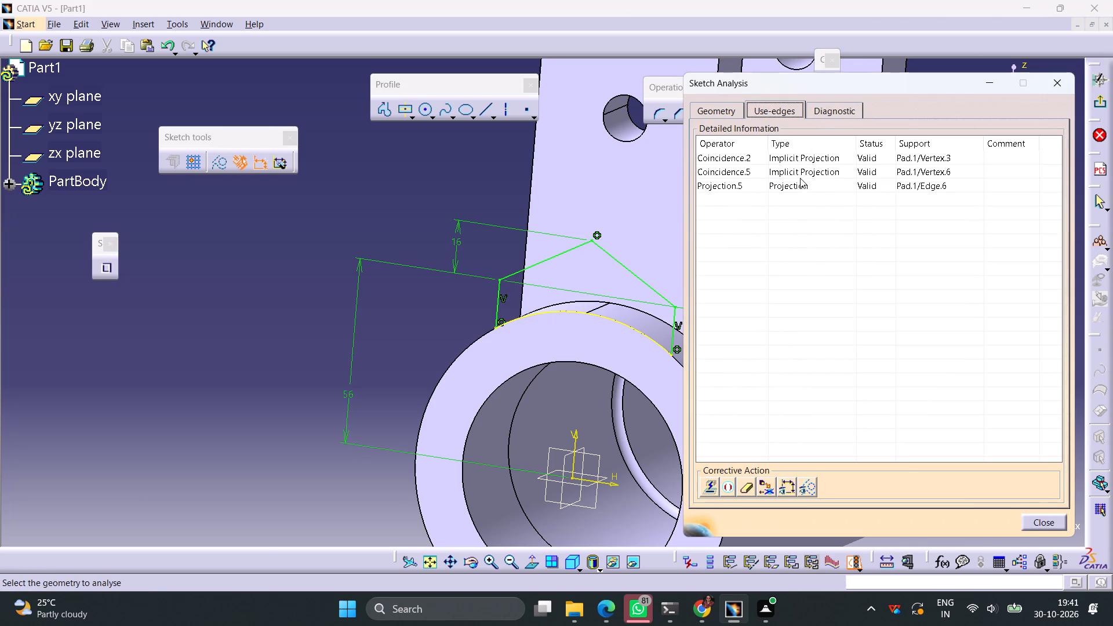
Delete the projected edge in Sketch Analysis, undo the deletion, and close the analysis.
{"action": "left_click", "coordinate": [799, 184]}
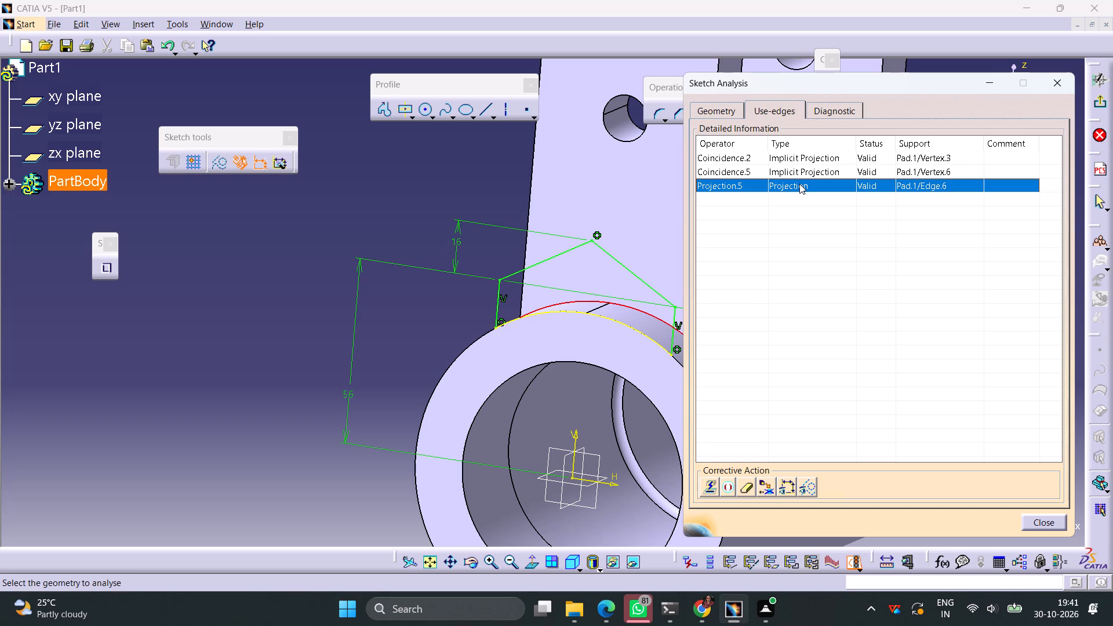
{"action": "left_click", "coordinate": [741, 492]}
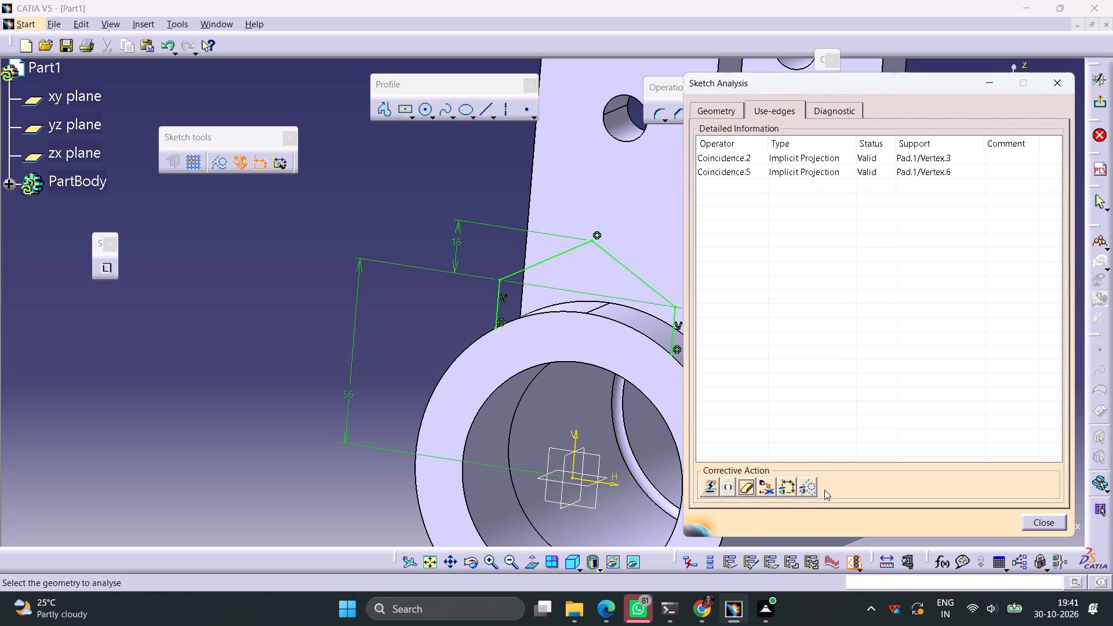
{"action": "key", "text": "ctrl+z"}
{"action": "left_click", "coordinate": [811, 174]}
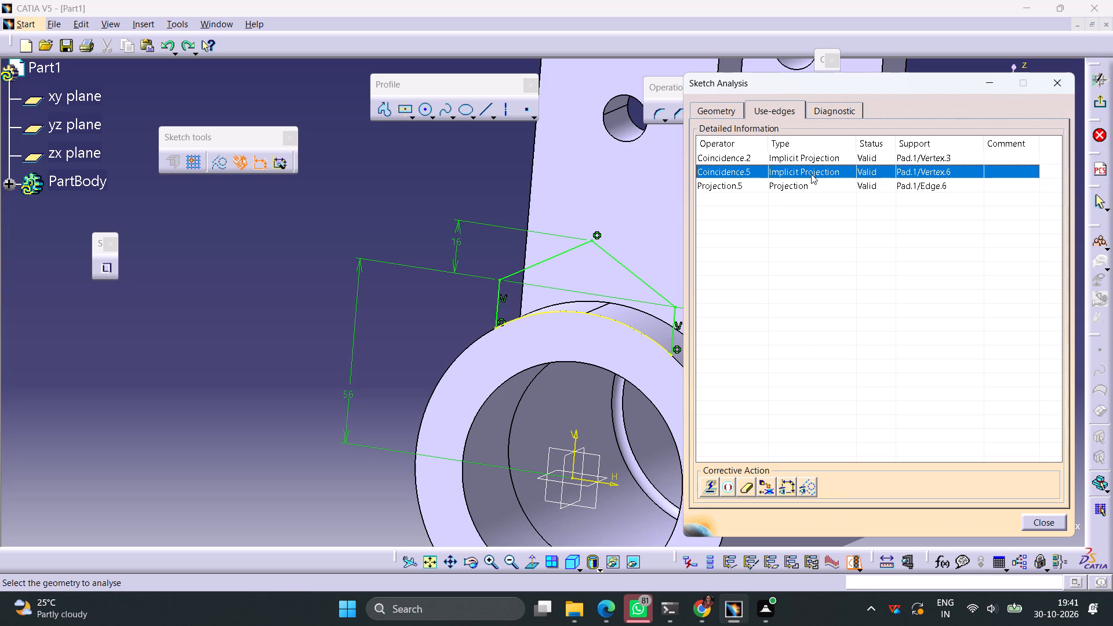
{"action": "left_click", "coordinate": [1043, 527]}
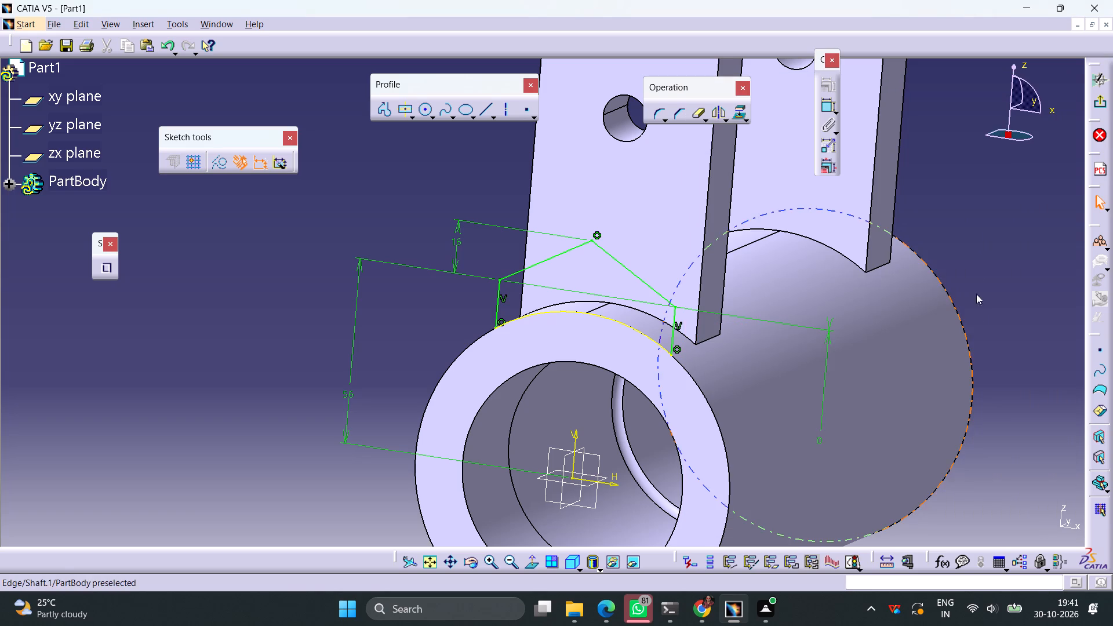
Exit the sketch and pad the peaked profile 20 mm in the reversed direction, toward the lug.
{"action": "left_click", "coordinate": [1097, 102]}
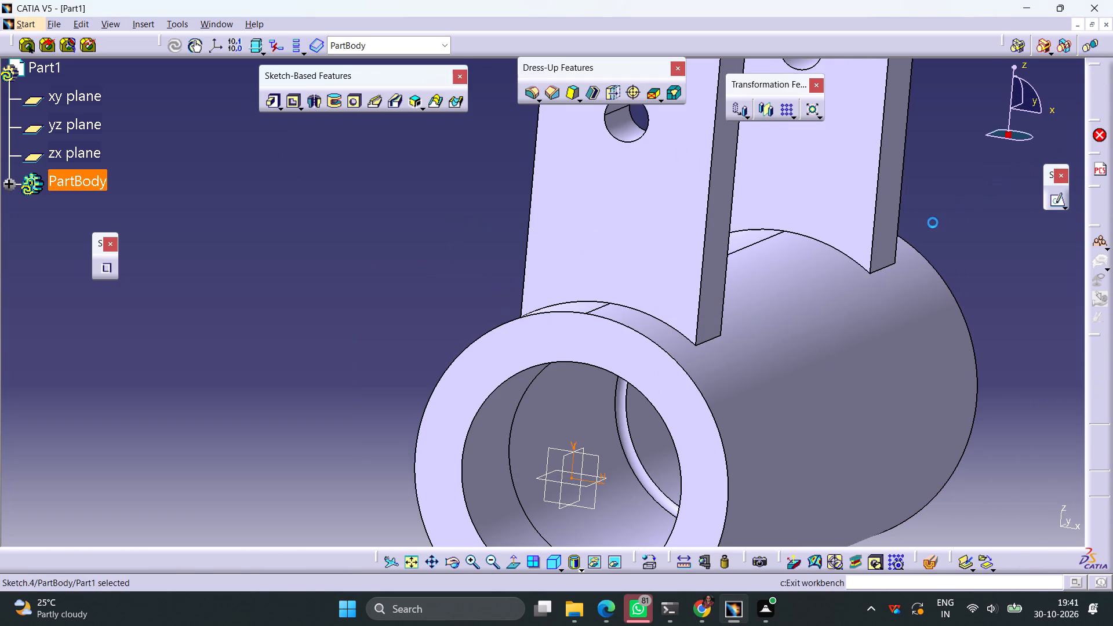
{"action": "left_click", "coordinate": [268, 100]}
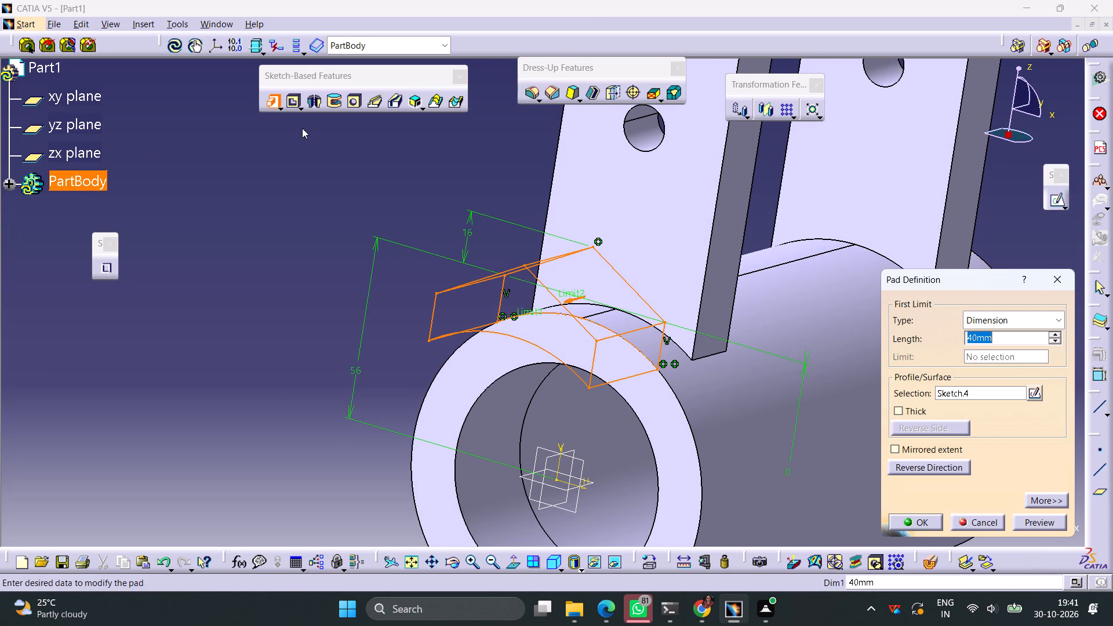
{"action": "type", "text": "20"}
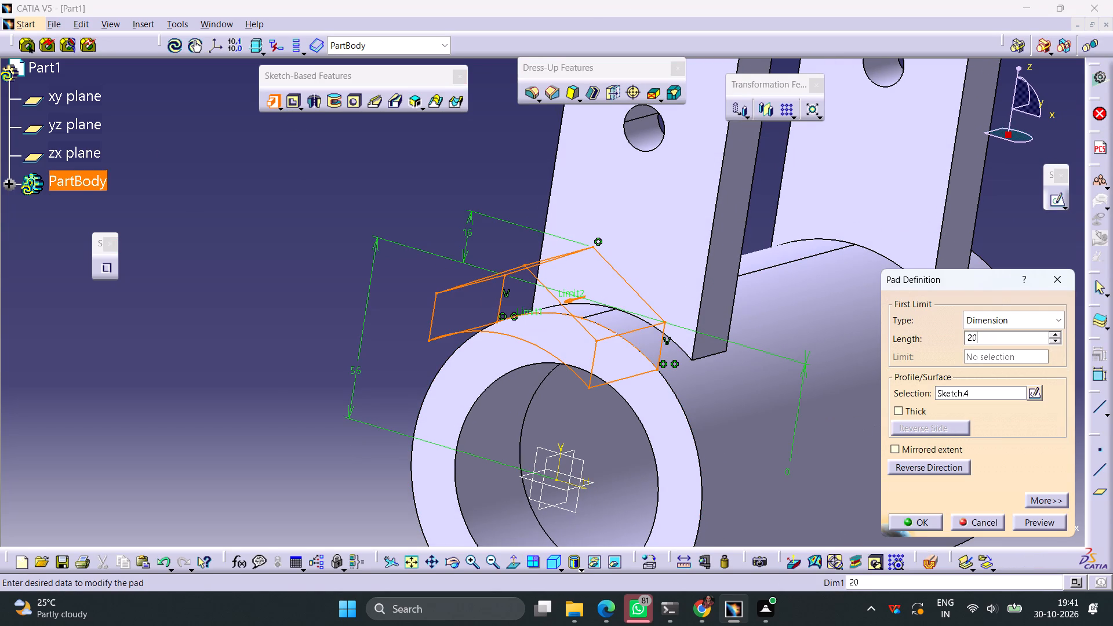
{"action": "left_click", "coordinate": [914, 463]}
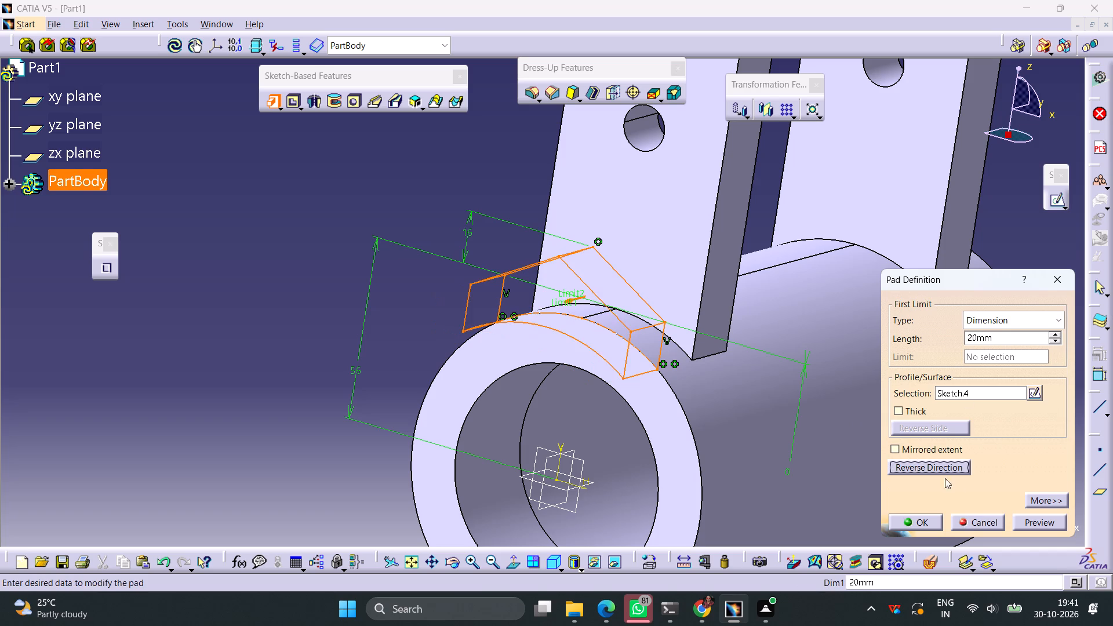
{"action": "left_click", "coordinate": [1037, 525]}
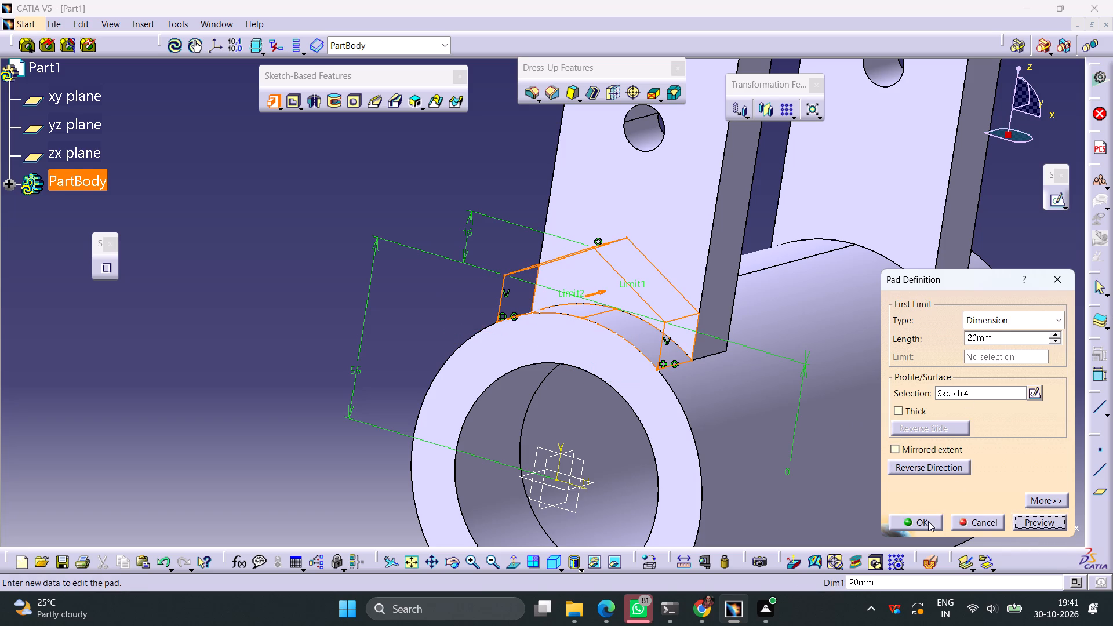
{"action": "left_click", "coordinate": [928, 521]}
Inspect the padded model, switch to the browser to examine Modeling Practice Drawing 150, and return to CATIA.
{"action": "middle_click_drag", "start_coordinate": [852, 371], "coordinate": [854, 380], "text": "ctrl"}
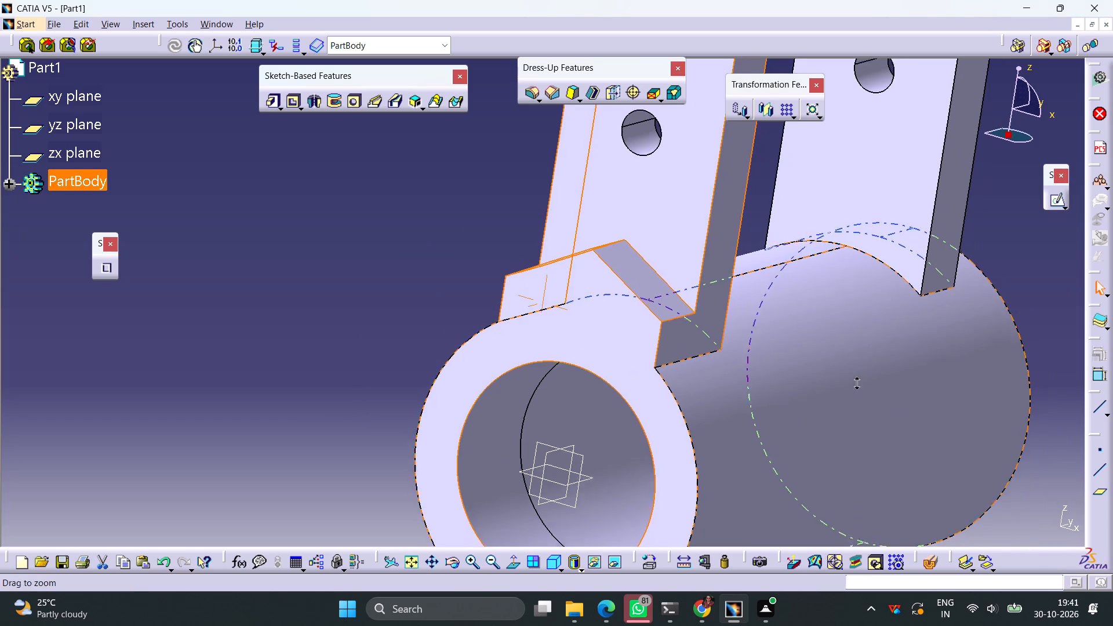
{"action": "middle_click_drag", "start_coordinate": [854, 380], "coordinate": [855, 427], "text": "ctrl"}
{"action": "left_click", "coordinate": [869, 388]}
{"action": "middle_click_drag", "start_coordinate": [875, 368], "coordinate": [837, 372]}
{"action": "right_click_drag", "start_coordinate": [875, 368], "coordinate": [837, 372]}
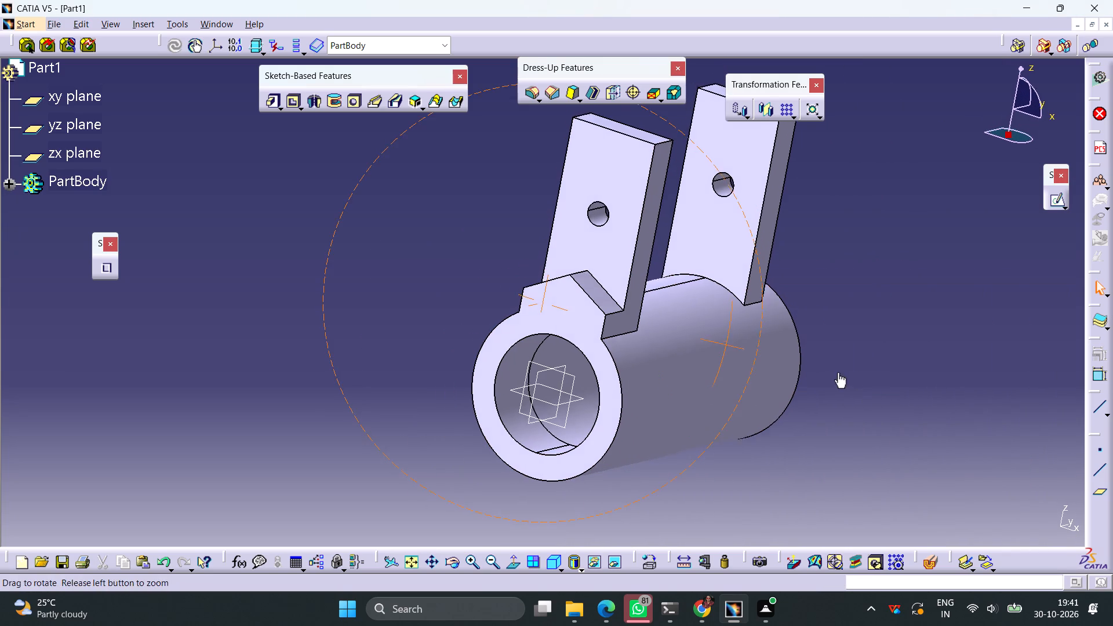
{"action": "right_click_drag", "start_coordinate": [837, 372], "coordinate": [821, 377]}
{"action": "middle_click_drag", "start_coordinate": [837, 372], "coordinate": [821, 374]}
{"action": "left_click", "coordinate": [596, 614]}
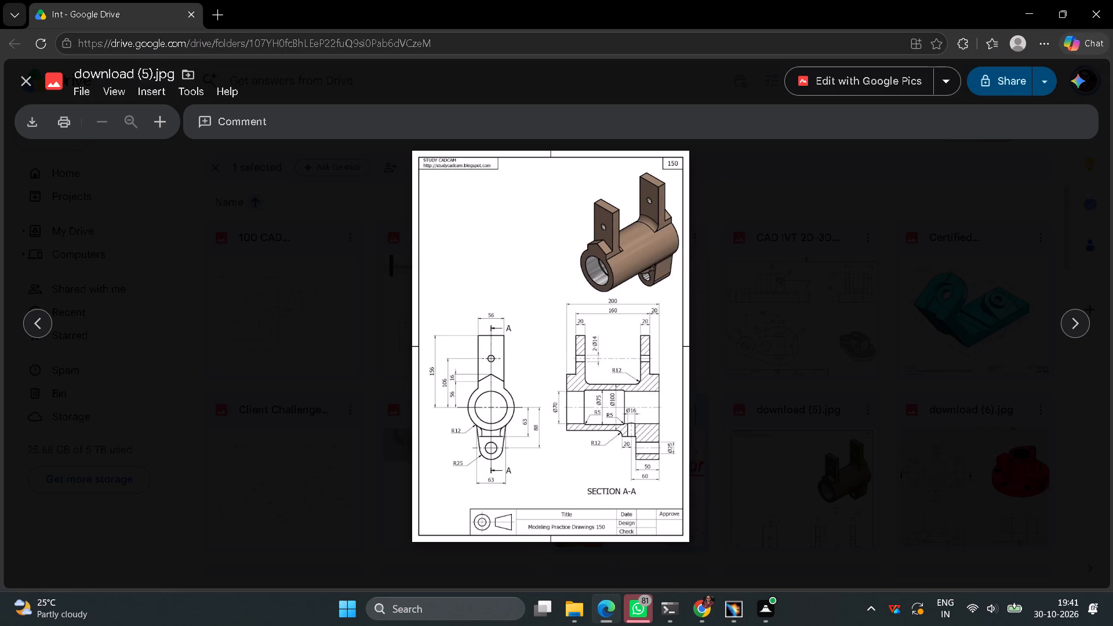
{"action": "left_click", "coordinate": [730, 600]}
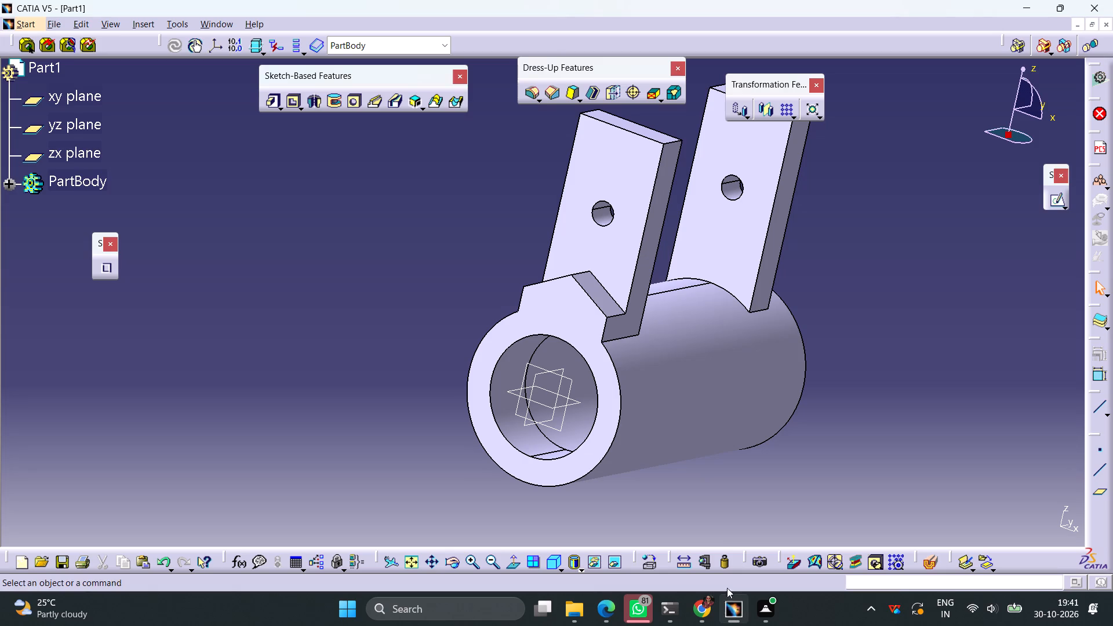
Open a new sketch on the annular end face at the other end of the shaft, by the second lug.
{"action": "middle_click_drag", "start_coordinate": [873, 410], "coordinate": [538, 364]}
{"action": "right_click_drag", "start_coordinate": [873, 411], "coordinate": [538, 364]}
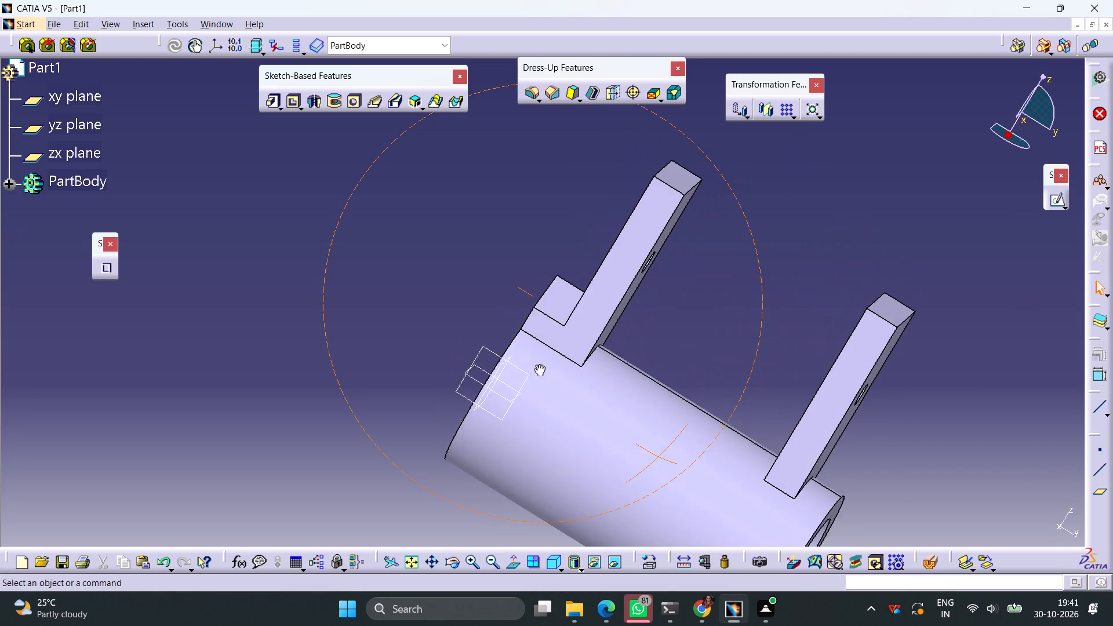
{"action": "right_click_drag", "start_coordinate": [538, 364], "coordinate": [537, 363]}
{"action": "middle_click_drag", "start_coordinate": [538, 364], "coordinate": [537, 363]}
{"action": "middle_click_drag", "start_coordinate": [718, 377], "coordinate": [629, 222]}
{"action": "middle_click_drag", "start_coordinate": [820, 369], "coordinate": [755, 333]}
{"action": "right_click_drag", "start_coordinate": [820, 370], "coordinate": [755, 333]}
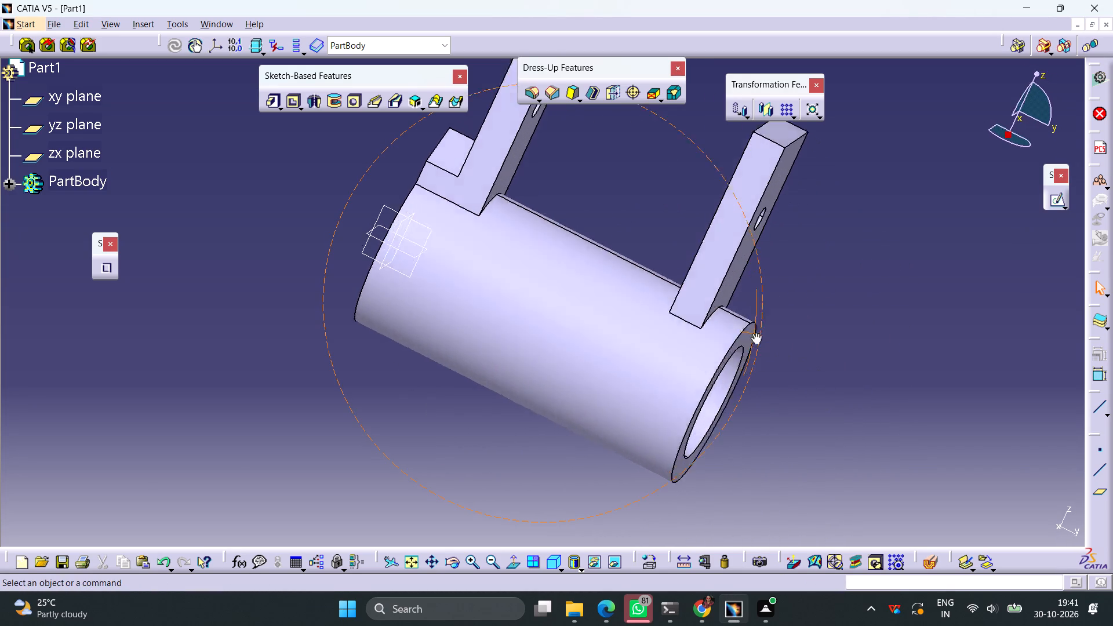
{"action": "middle_click_drag", "start_coordinate": [755, 333], "coordinate": [668, 309]}
{"action": "right_click_drag", "start_coordinate": [755, 333], "coordinate": [668, 309]}
{"action": "left_click", "coordinate": [671, 304]}
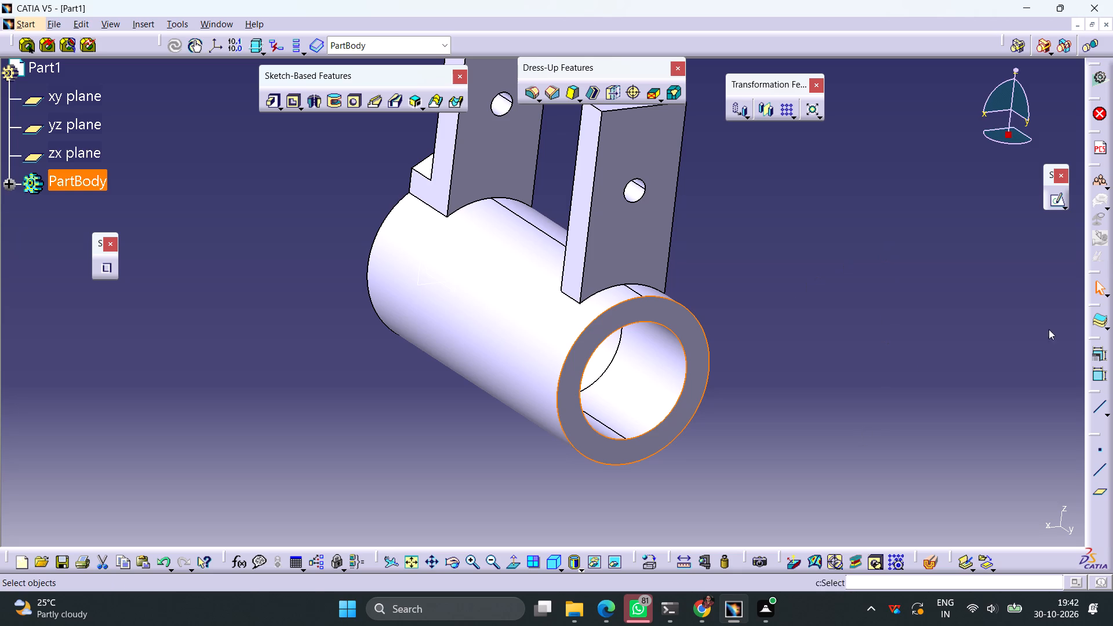
{"action": "left_click", "coordinate": [1053, 205]}
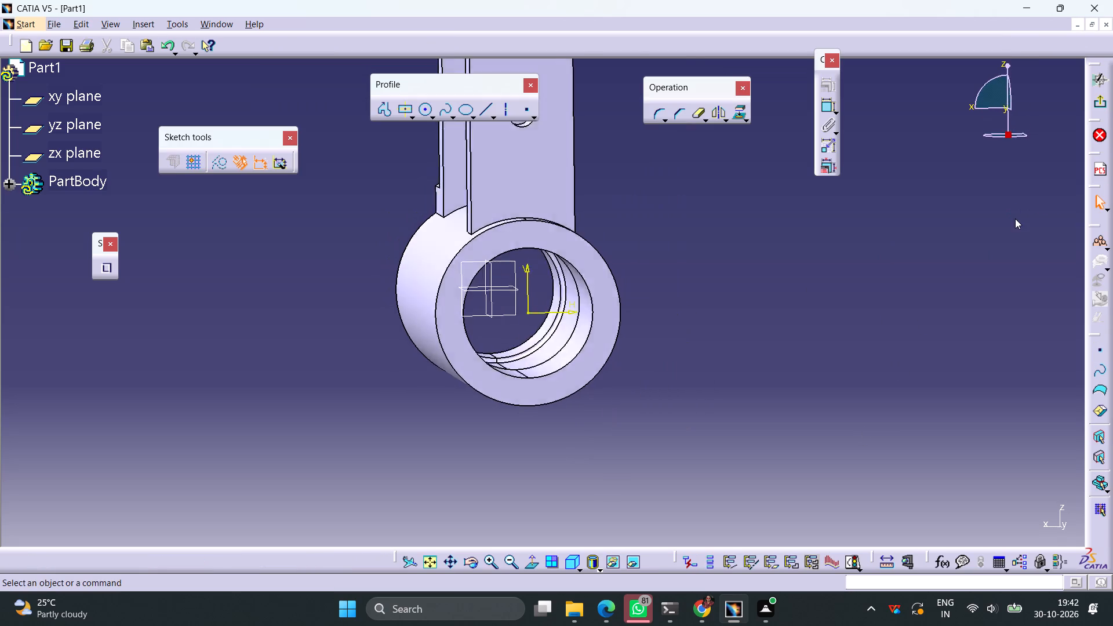
Sketch a short vertical line just outside the lug's left side edge, above the ring.
{"action": "left_click", "coordinate": [481, 111]}
{"action": "middle_click_drag", "start_coordinate": [441, 213], "coordinate": [475, 394]}
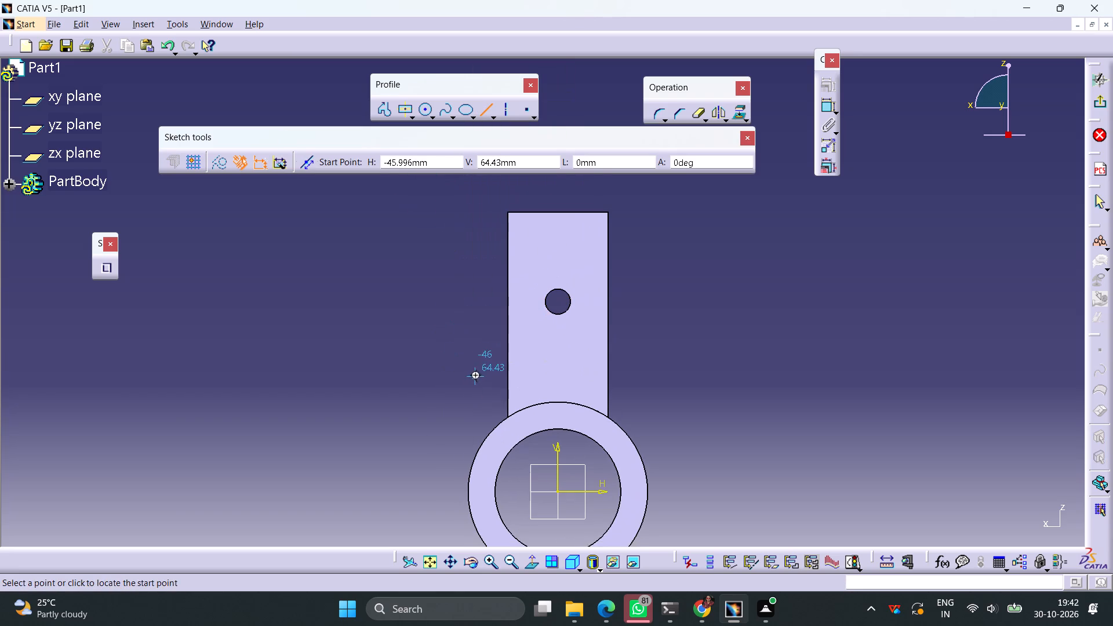
{"action": "left_click", "coordinate": [472, 366]}
{"action": "left_click", "coordinate": [471, 406]}
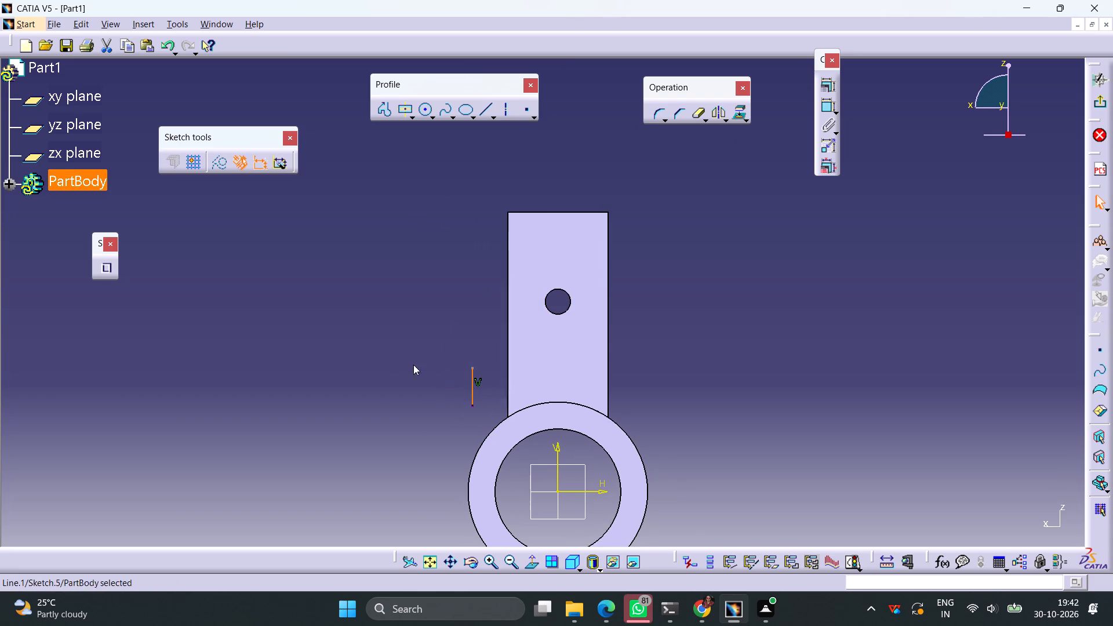
Constrain the line's lower endpoint coincident with the front lug's lower left corner, where it meets the shaft.
{"action": "middle_click_drag", "start_coordinate": [681, 318], "coordinate": [670, 363], "text": "ctrl"}
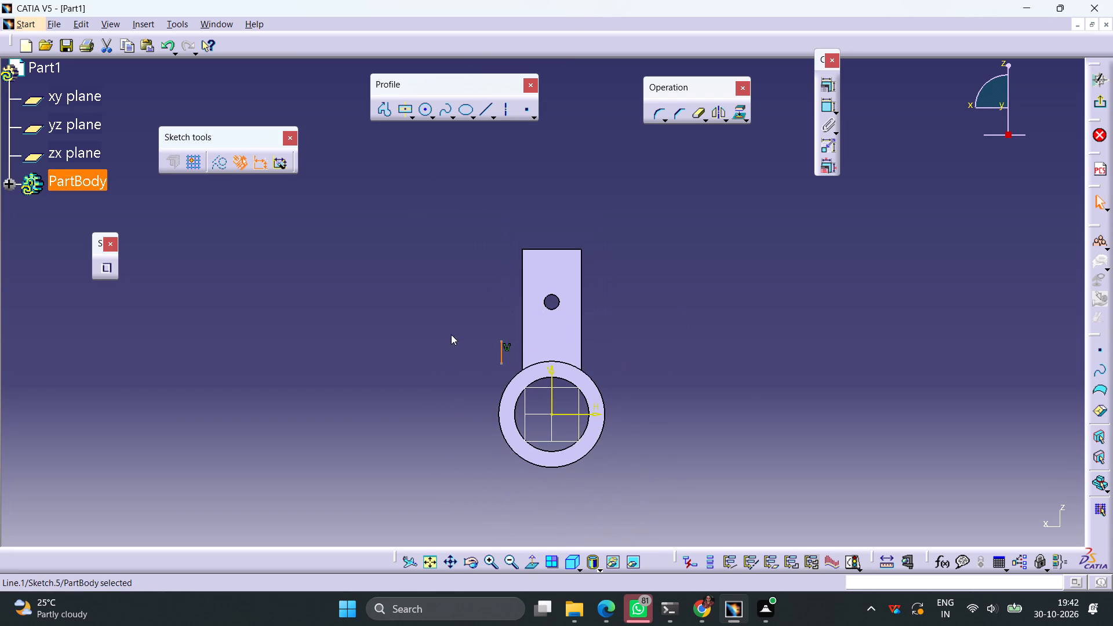
{"action": "middle_click_drag", "start_coordinate": [439, 324], "coordinate": [503, 334]}
{"action": "right_click_drag", "start_coordinate": [439, 324], "coordinate": [503, 334]}
{"action": "left_click", "coordinate": [647, 345]}
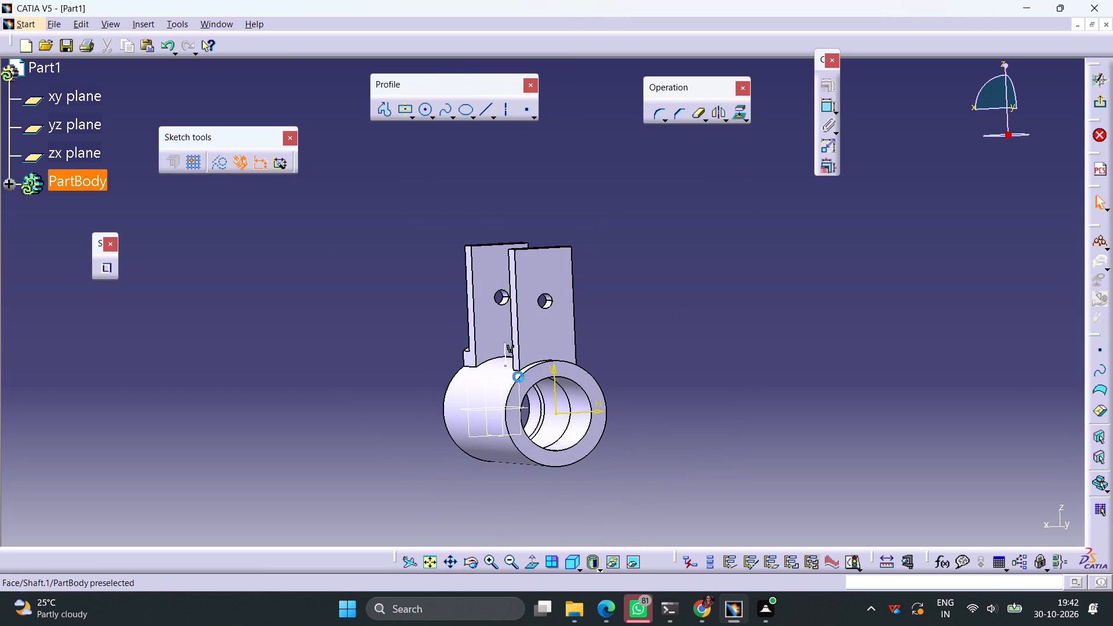
{"action": "left_click", "coordinate": [504, 365]}
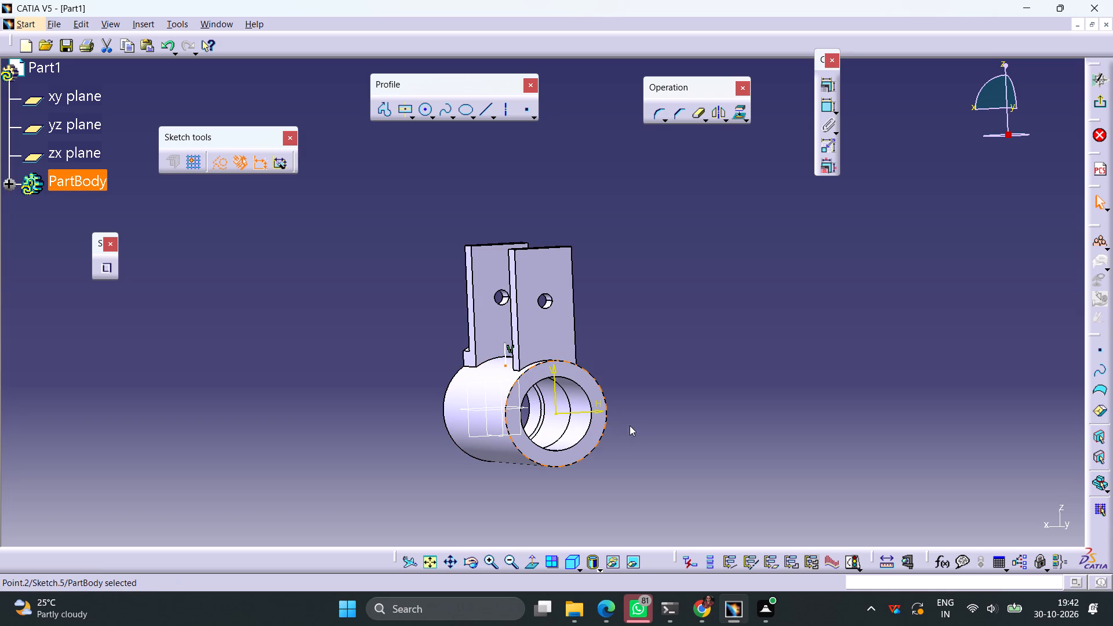
{"action": "middle_click_drag", "start_coordinate": [630, 399], "coordinate": [637, 317], "text": "ctrl"}
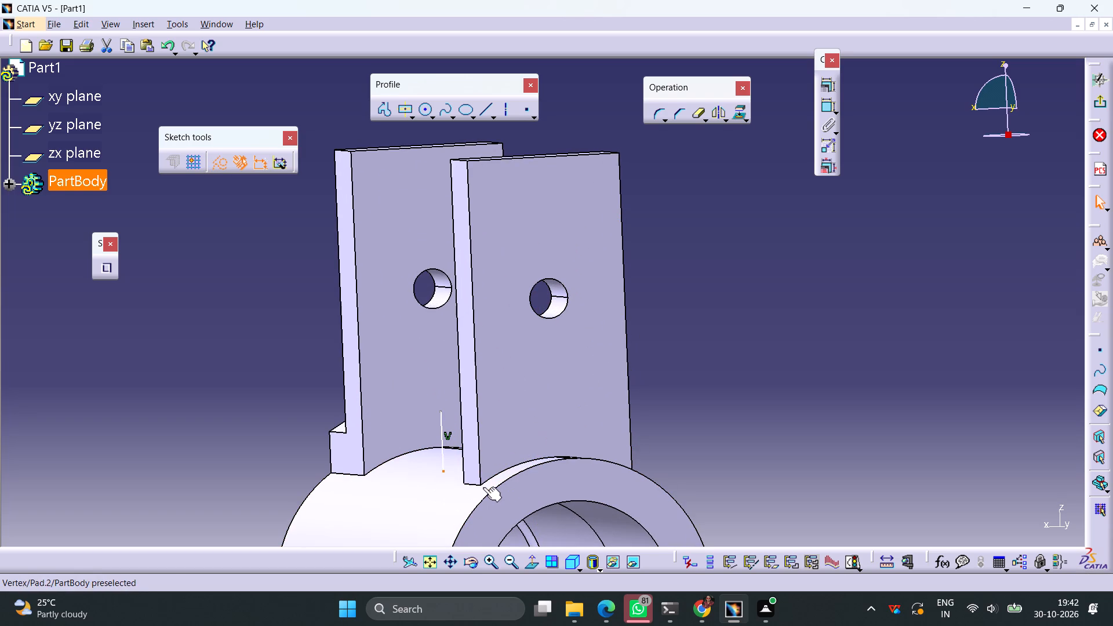
{"action": "left_click", "coordinate": [483, 487], "text": "ctrl"}
{"action": "left_click", "coordinate": [832, 88]}
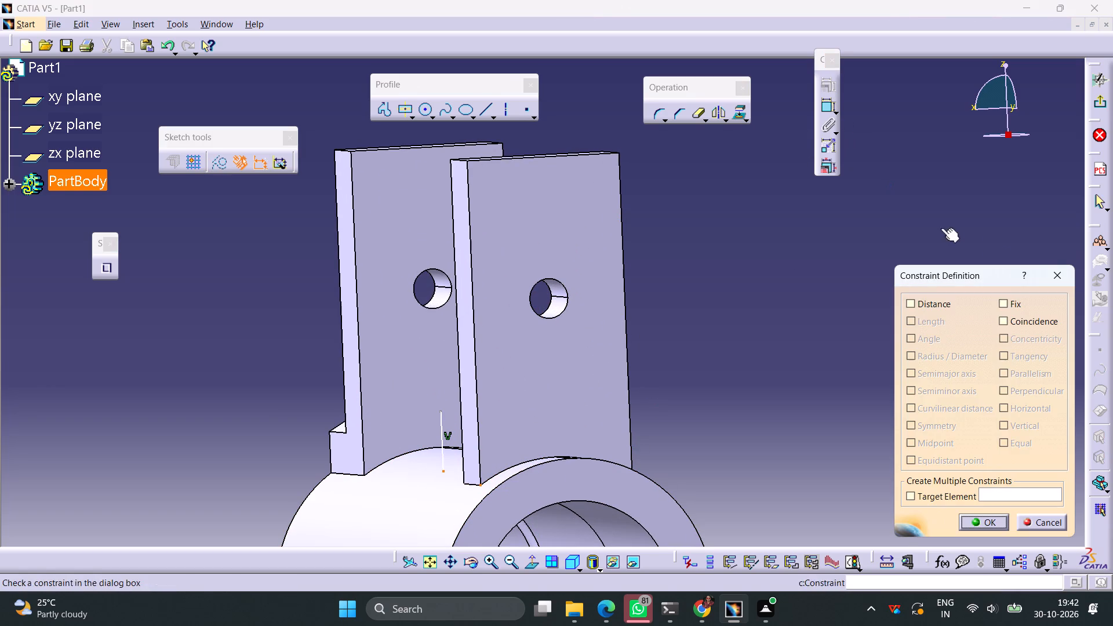
{"action": "left_click", "coordinate": [1027, 318]}
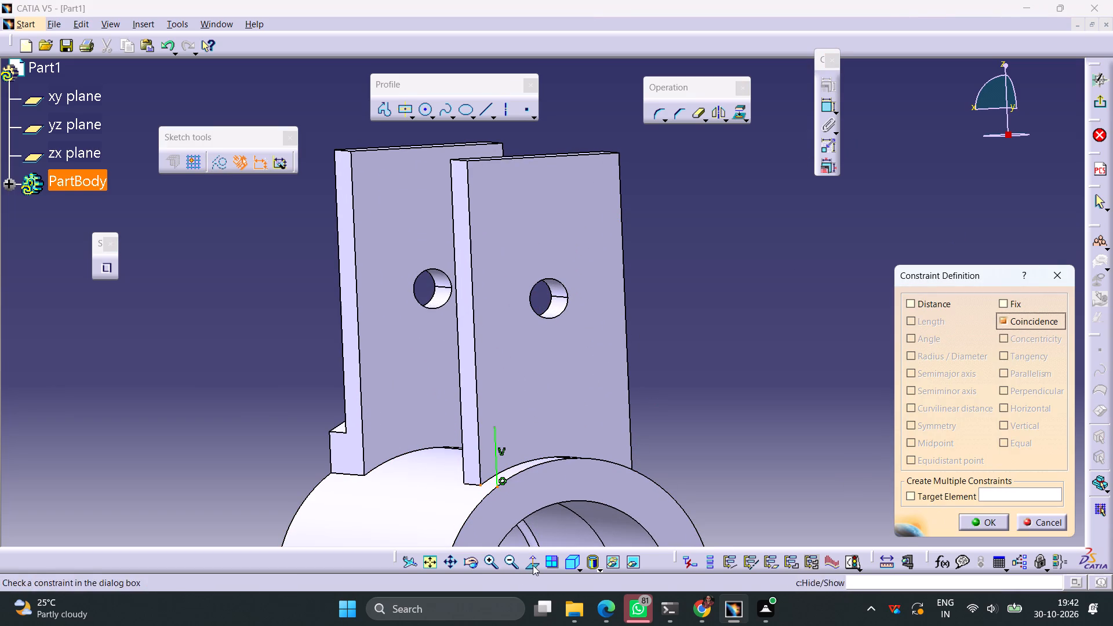
{"action": "left_click", "coordinate": [533, 565]}
{"action": "left_click", "coordinate": [978, 520]}
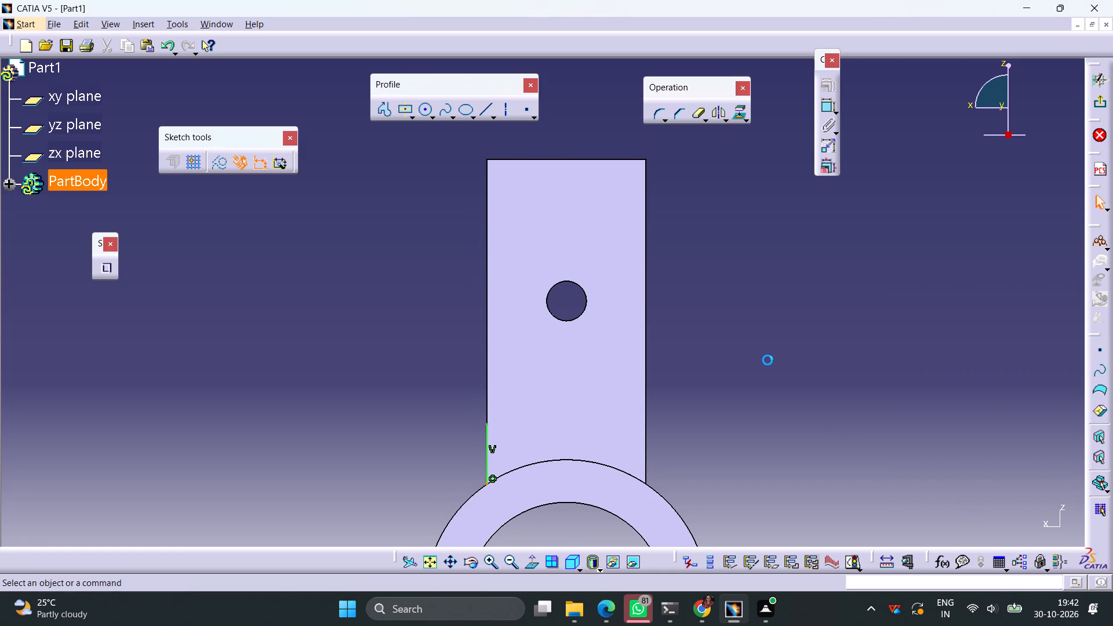
Dimension the left vertical line's upper endpoint from the horizontal axis and set the distance to 56 mm.
{"action": "middle_click_drag", "start_coordinate": [768, 359], "coordinate": [763, 387], "text": "ctrl"}
{"action": "middle_click_drag", "start_coordinate": [742, 401], "coordinate": [801, 314]}
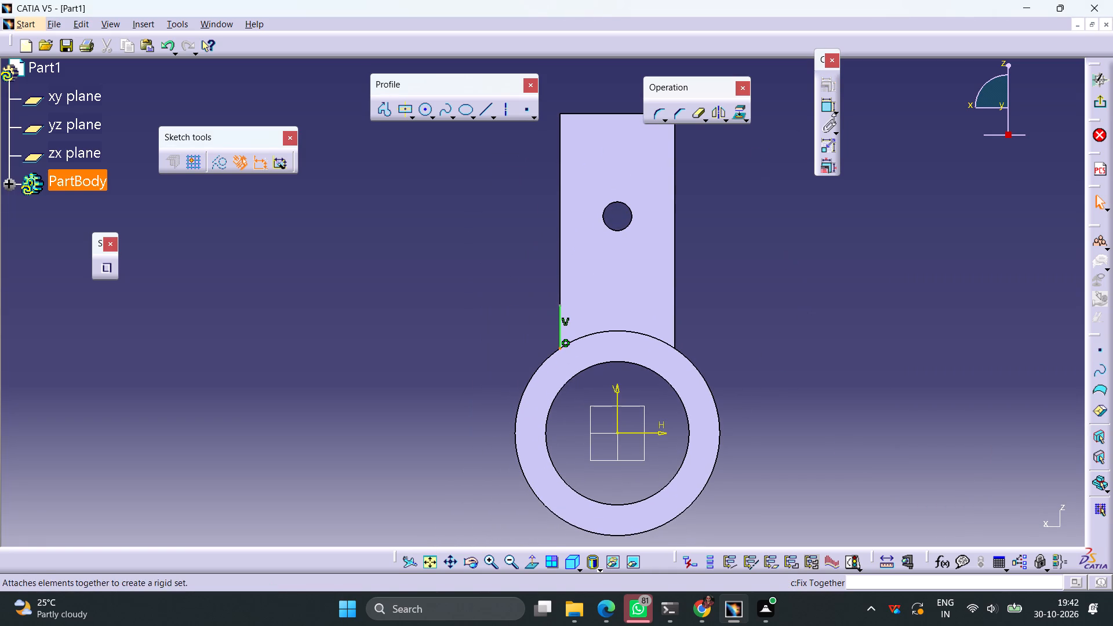
{"action": "left_click", "coordinate": [825, 110]}
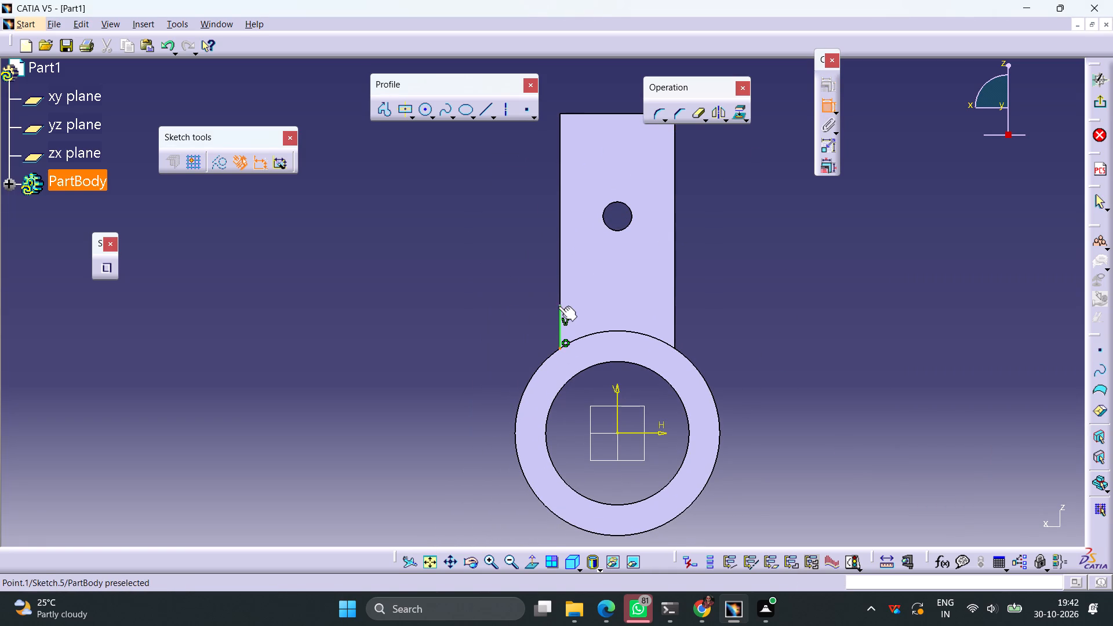
{"action": "left_click", "coordinate": [558, 306]}
{"action": "left_click", "coordinate": [625, 434]}
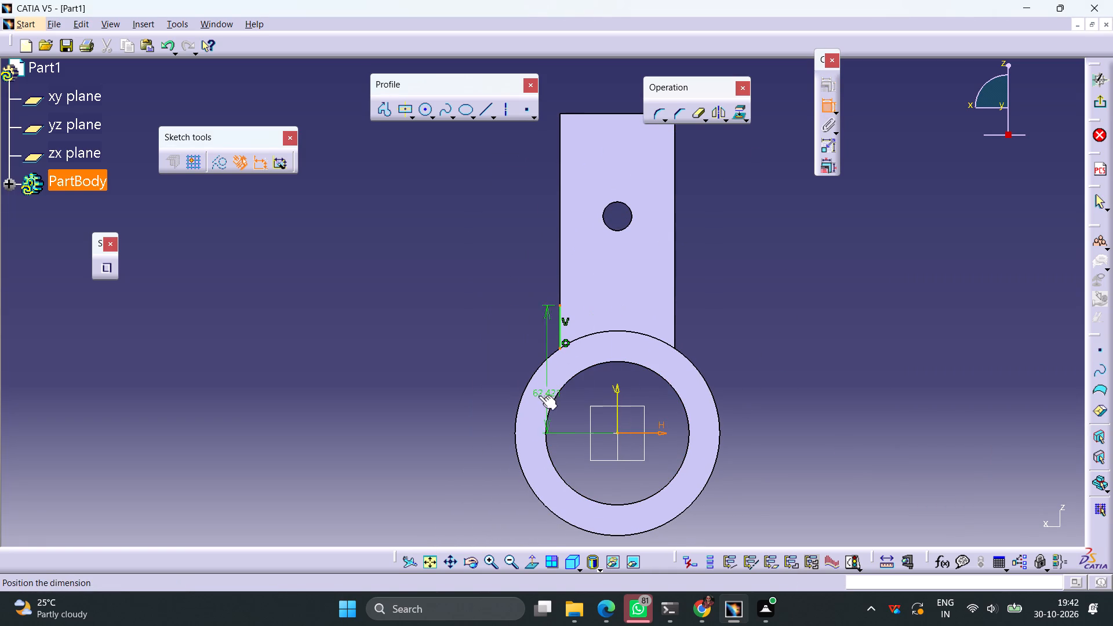
{"action": "left_click", "coordinate": [476, 384]}
{"action": "double_click", "coordinate": [482, 381]}
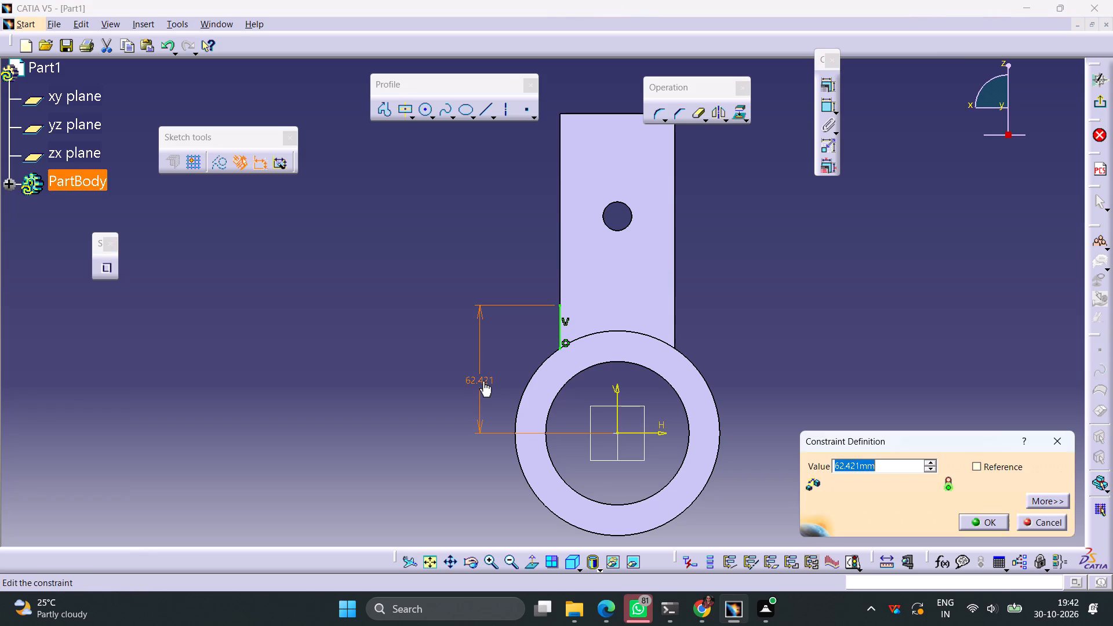
{"action": "type", "text": "56"}
{"action": "key", "text": "Return"}
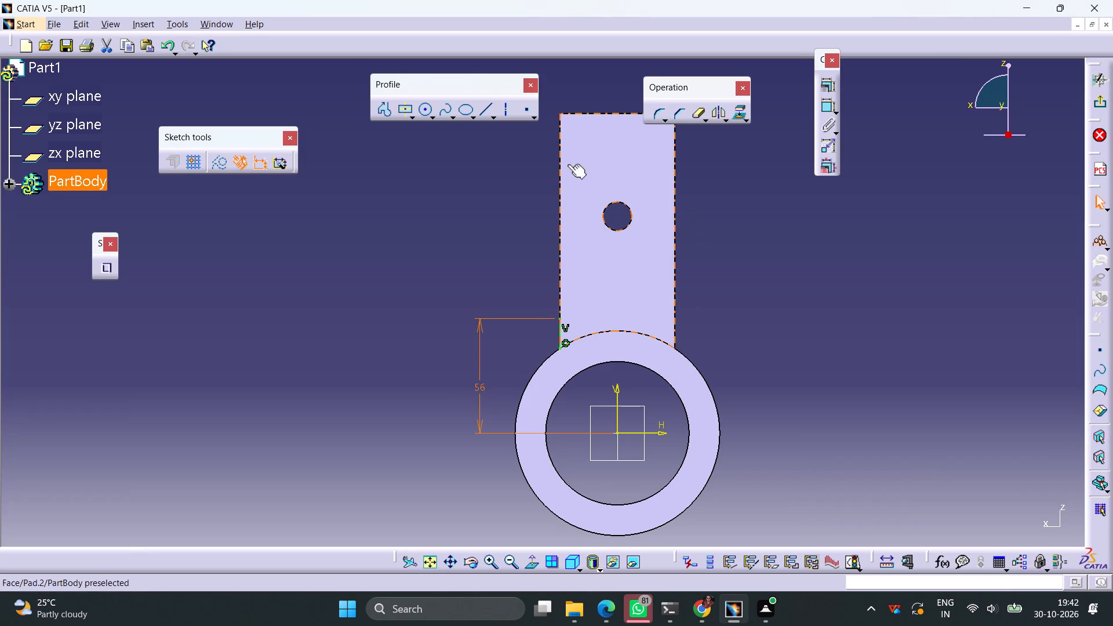
Sketch a second short vertical line along the lug's right side edge, above the ring.
{"action": "left_click", "coordinate": [483, 115]}
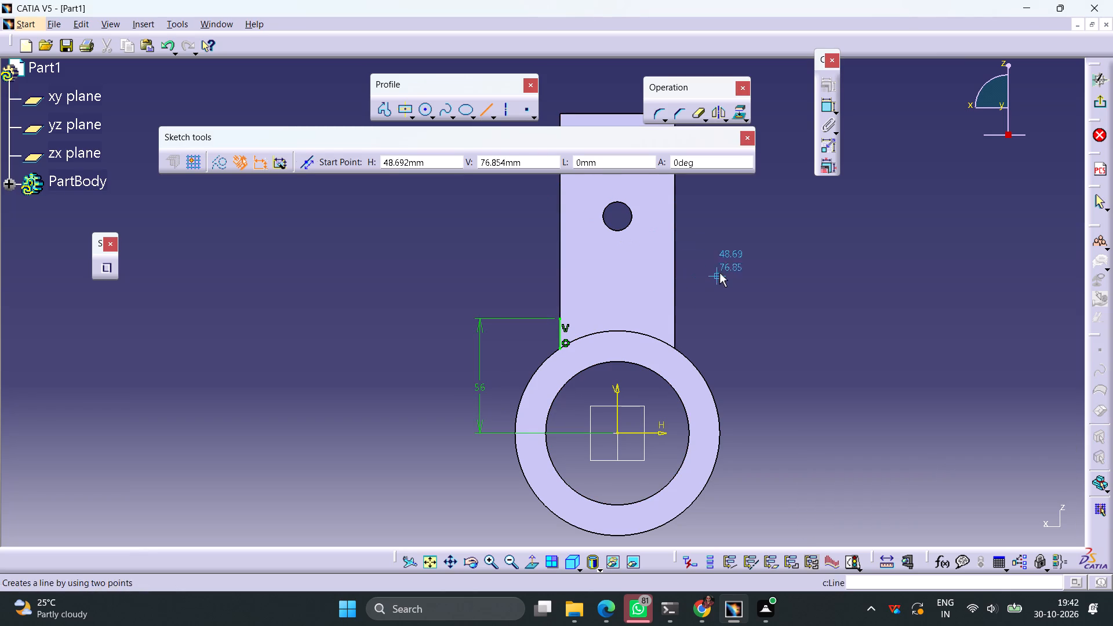
{"action": "left_click", "coordinate": [673, 264]}
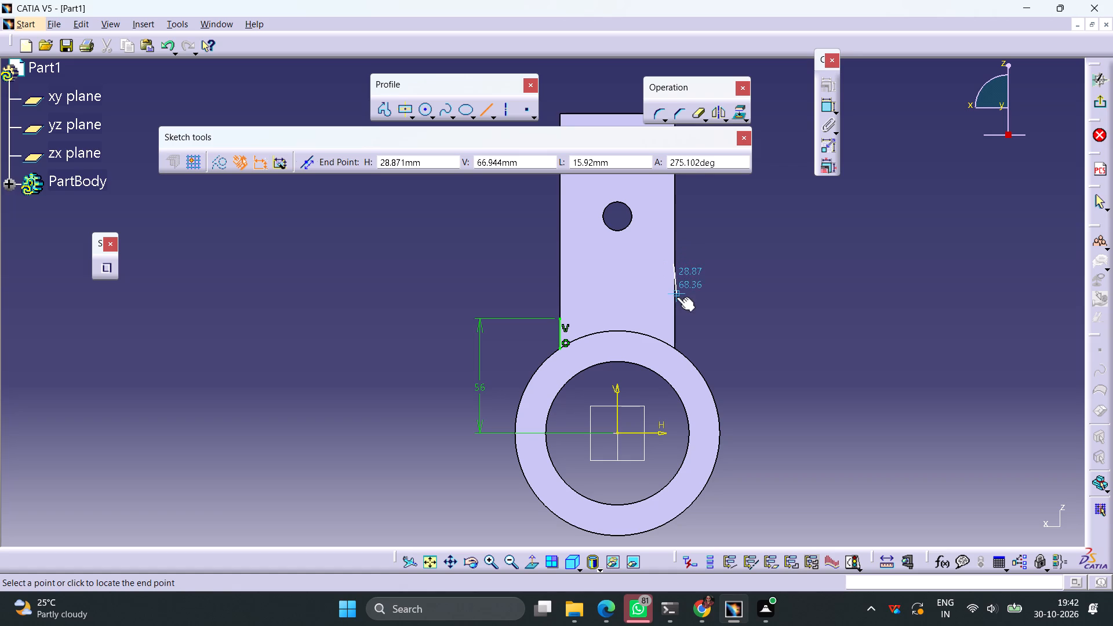
{"action": "left_click", "coordinate": [672, 303]}
{"action": "left_click", "coordinate": [707, 309]}
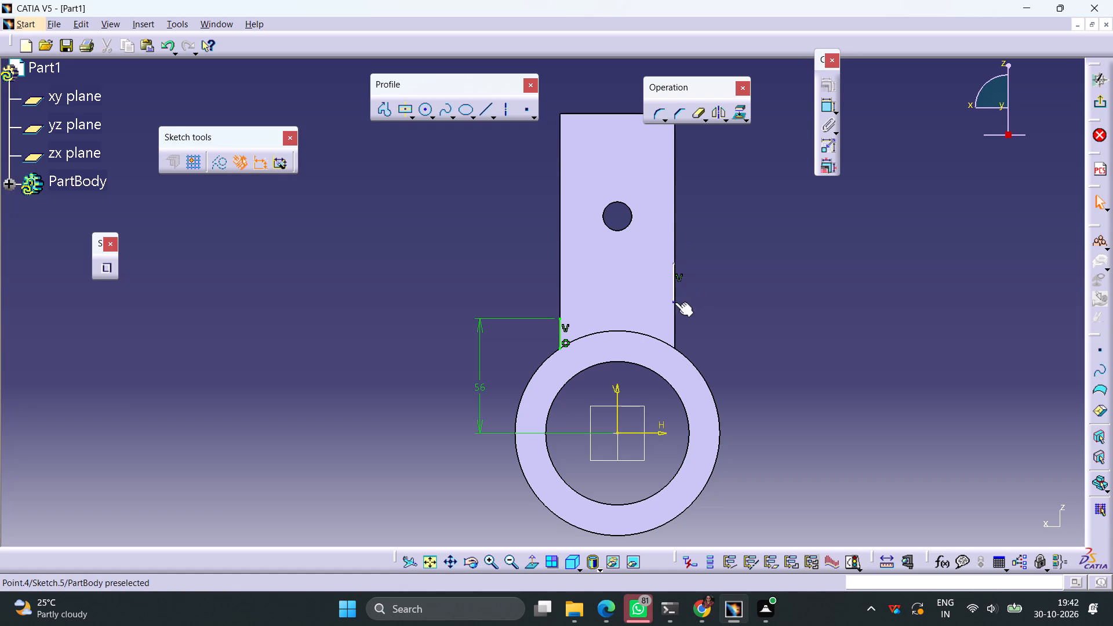
Constrain the second line's lower endpoint coincident with the lug's lower right corner, where it meets the shaft.
{"action": "left_click", "coordinate": [672, 304]}
{"action": "middle_click_drag", "start_coordinate": [721, 289], "coordinate": [692, 327]}
{"action": "right_click_drag", "start_coordinate": [721, 289], "coordinate": [692, 327]}
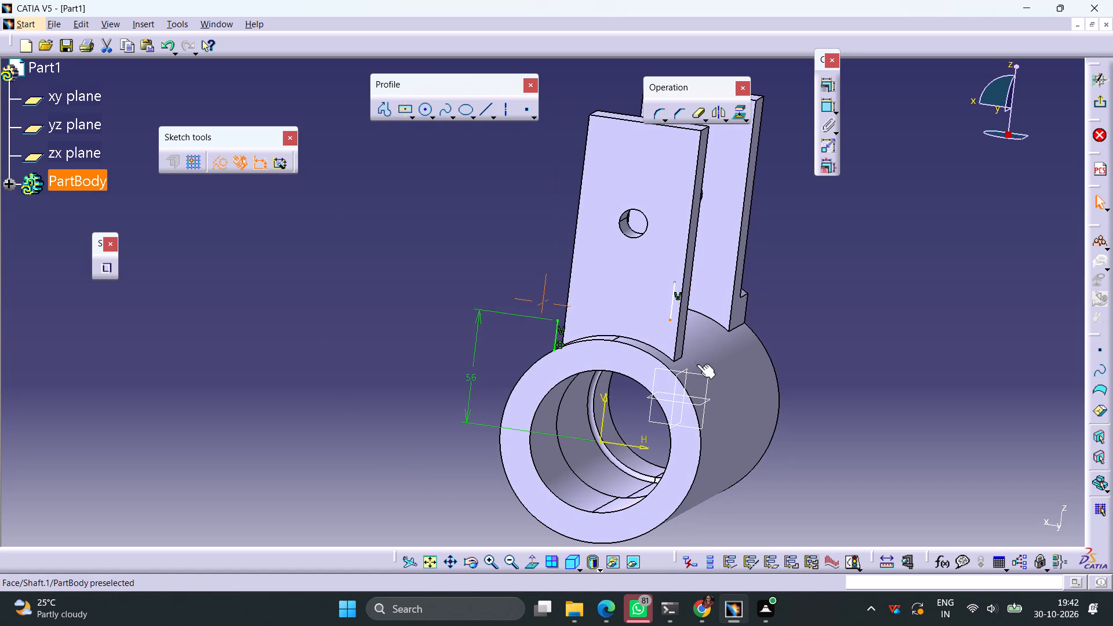
{"action": "left_click", "coordinate": [674, 361], "text": "ctrl"}
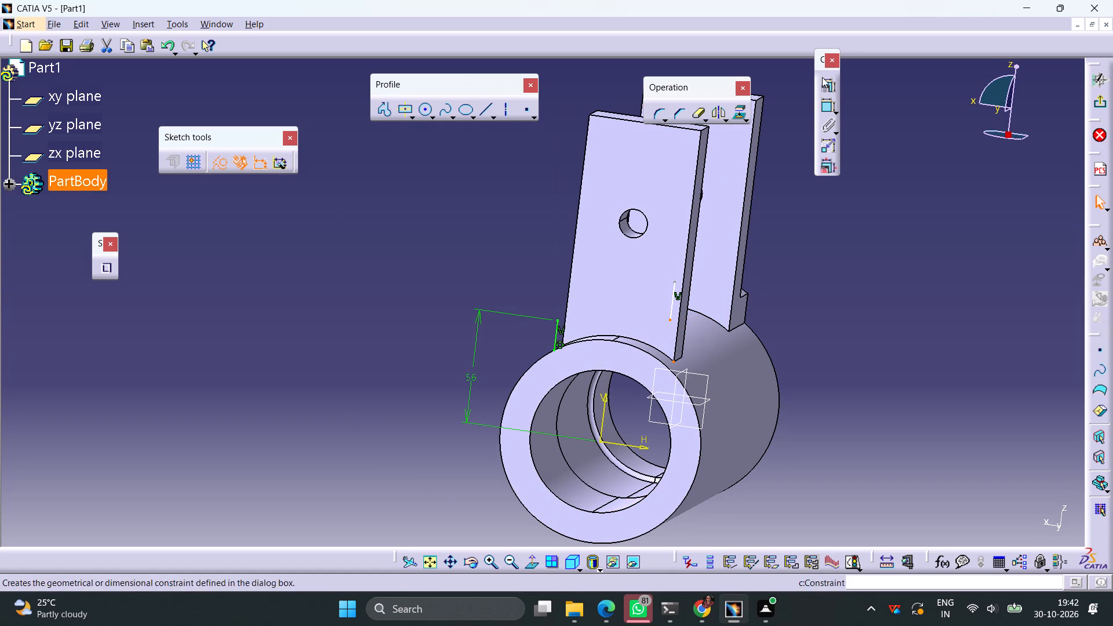
{"action": "left_click", "coordinate": [822, 84]}
{"action": "left_click", "coordinate": [1017, 323]}
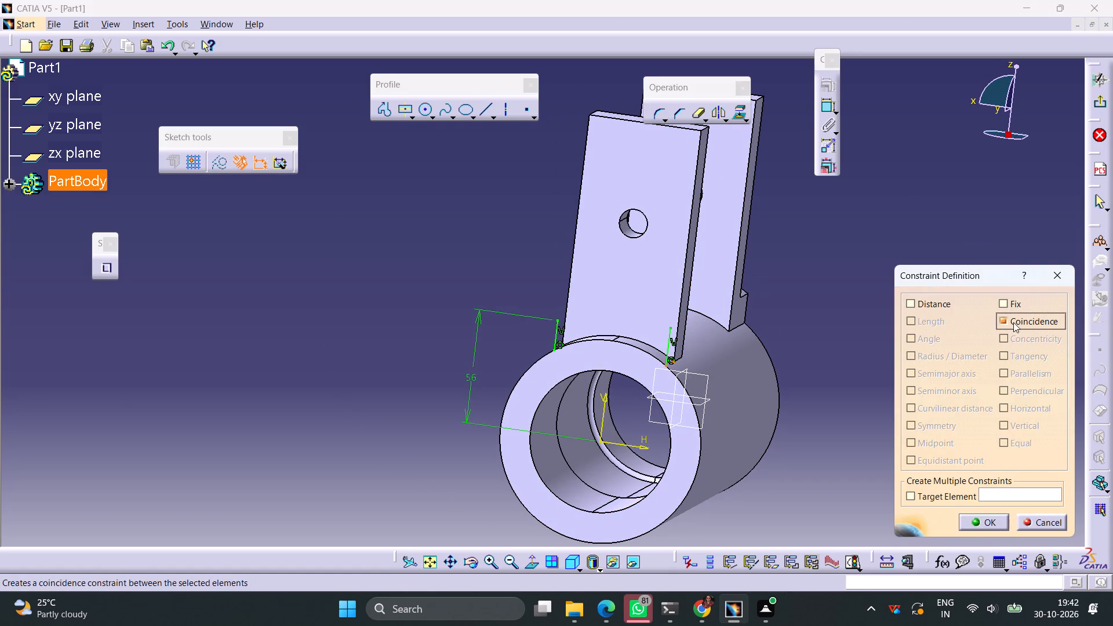
{"action": "left_click", "coordinate": [976, 521]}
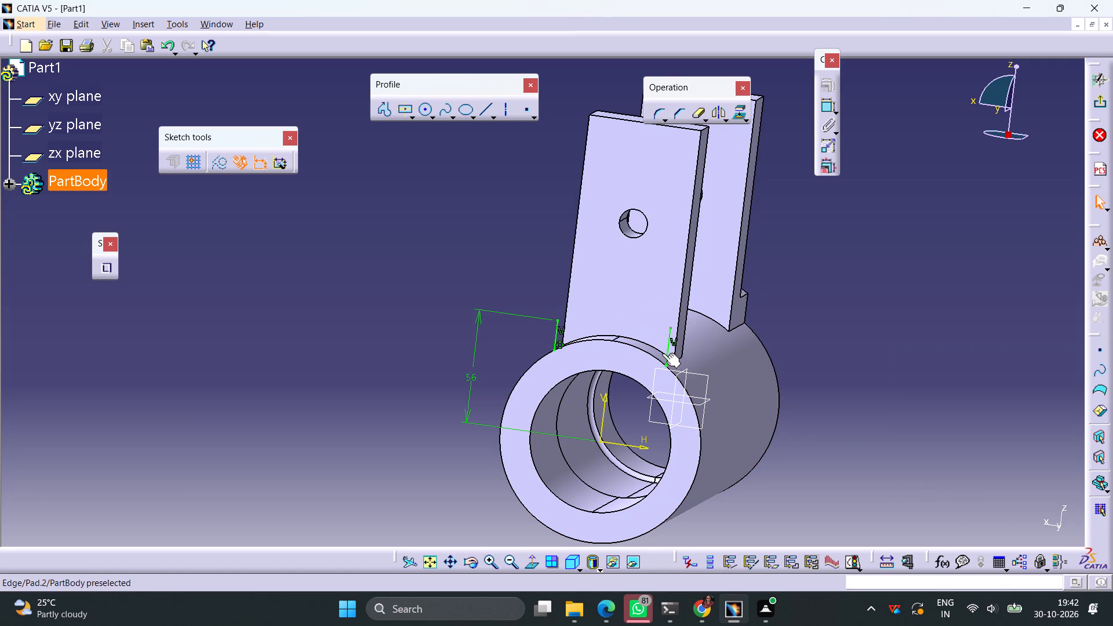
Project the lug's curved bottom edge onto the sketch plane to join the two vertical lines.
{"action": "left_click", "coordinate": [656, 349]}
{"action": "left_click", "coordinate": [737, 110]}
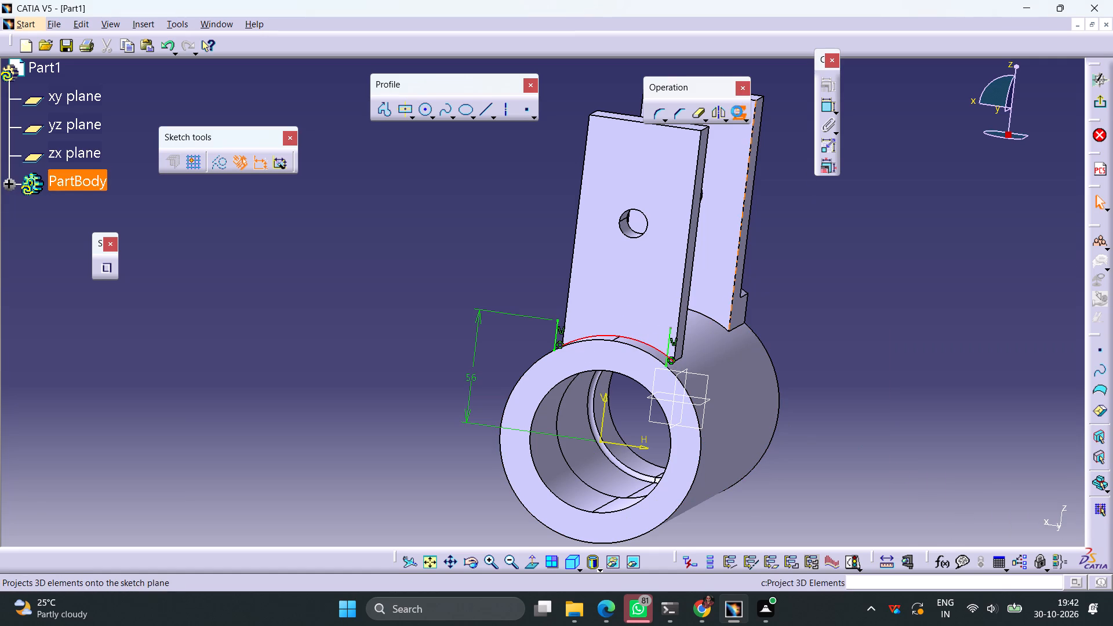
{"action": "left_click", "coordinate": [974, 525]}
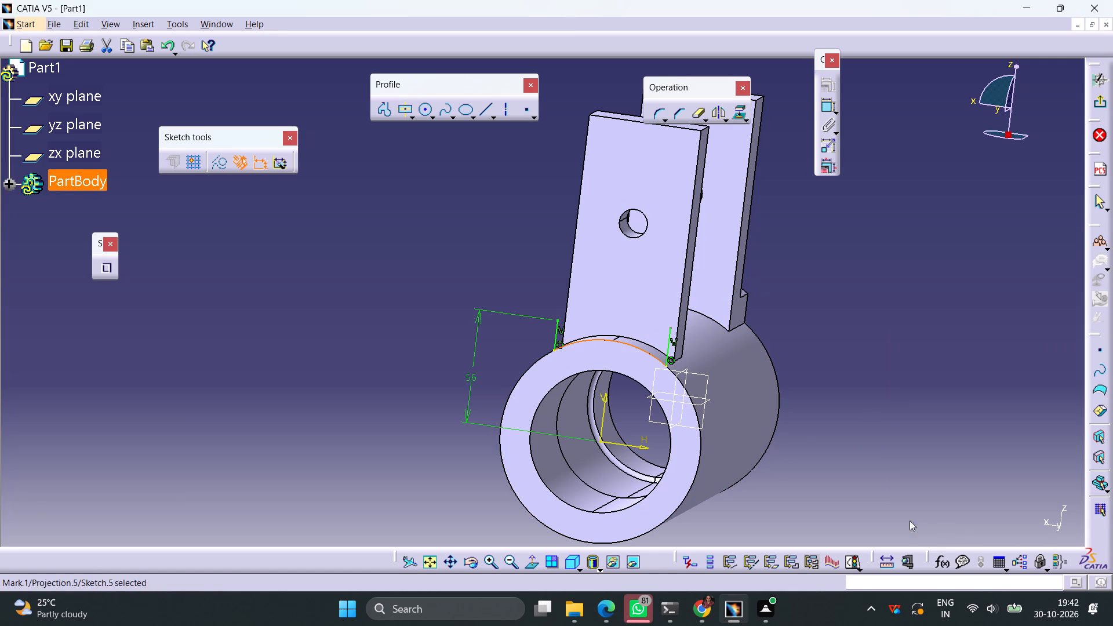
Dimension the right vertical line's upper endpoint from the horizontal axis and set the distance to 56 mm.
{"action": "left_click", "coordinate": [534, 561]}
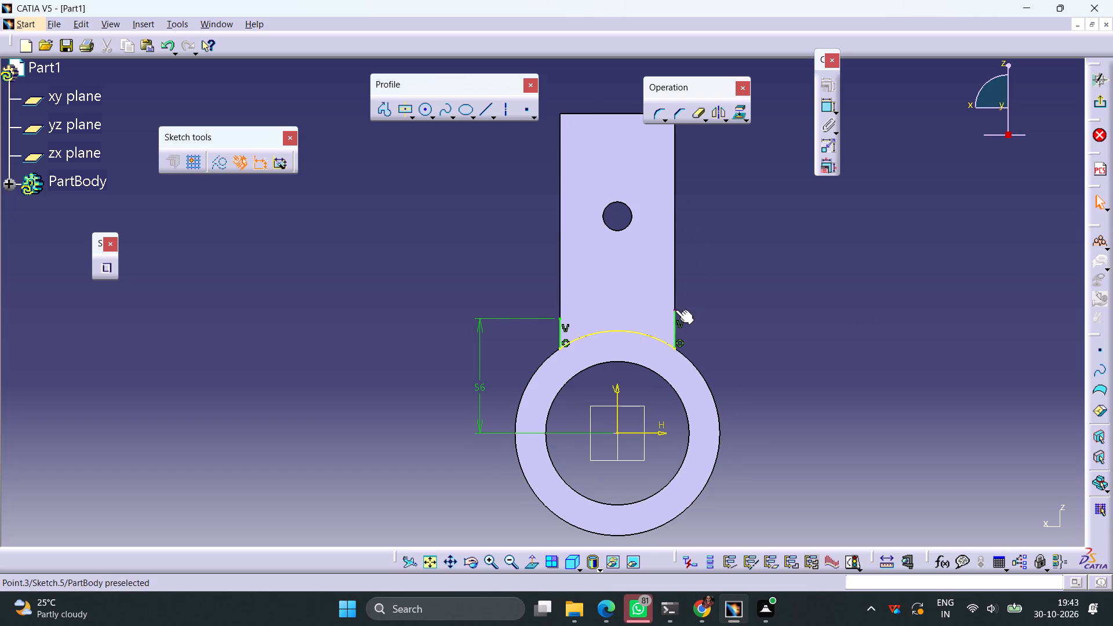
{"action": "left_click", "coordinate": [675, 310]}
{"action": "left_click", "coordinate": [827, 112]}
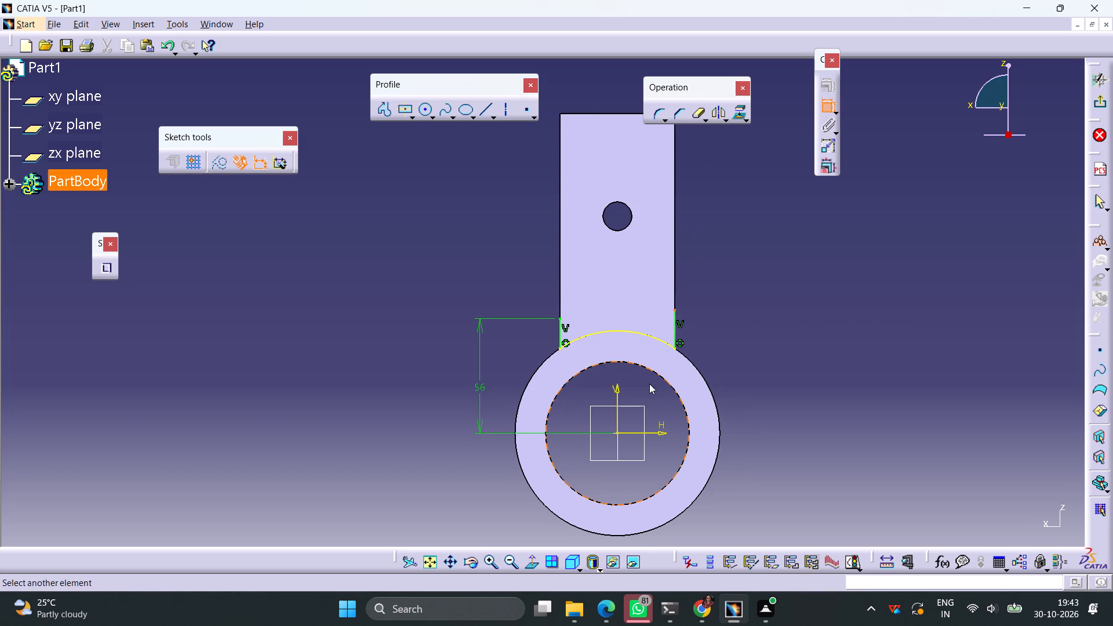
{"action": "left_click", "coordinate": [648, 434]}
{"action": "left_click", "coordinate": [752, 388]}
{"action": "double_click", "coordinate": [754, 385]}
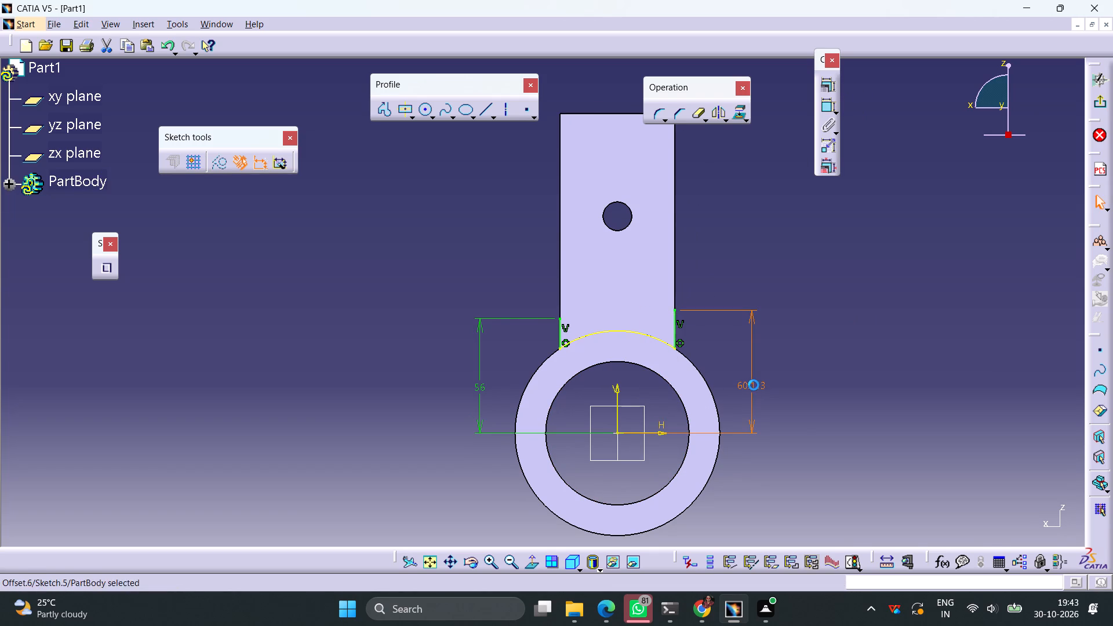
{"action": "type", "text": "56"}
{"action": "key", "text": "Return"}
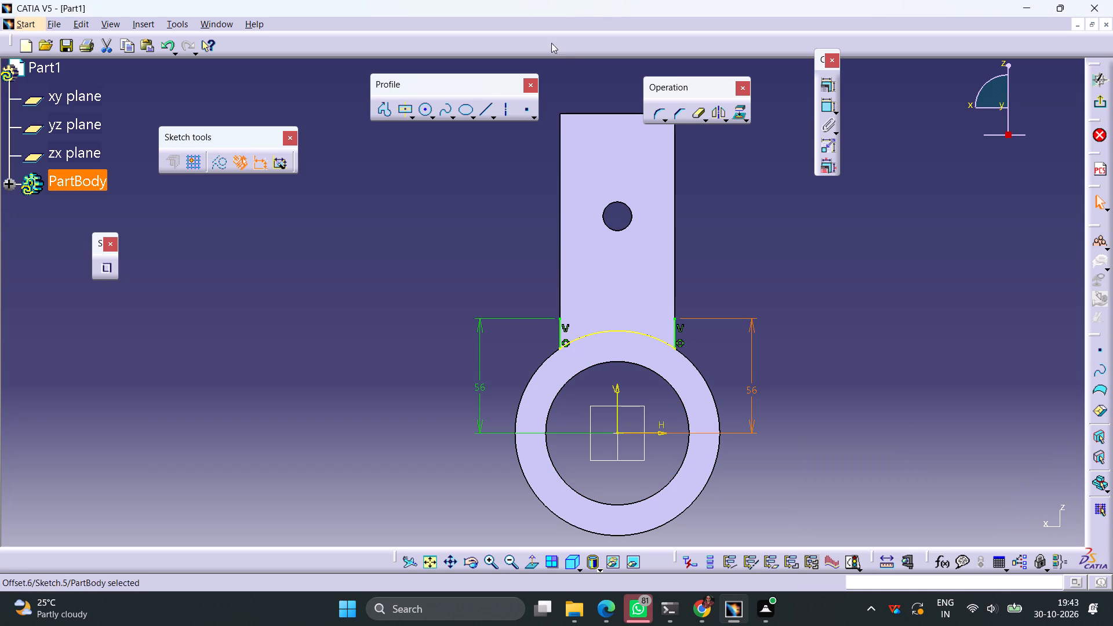
Draw a slanted line from the left vertical line's upper end to the vertical axis, ending about 71 mm above the origin.
{"action": "left_click", "coordinate": [489, 112]}
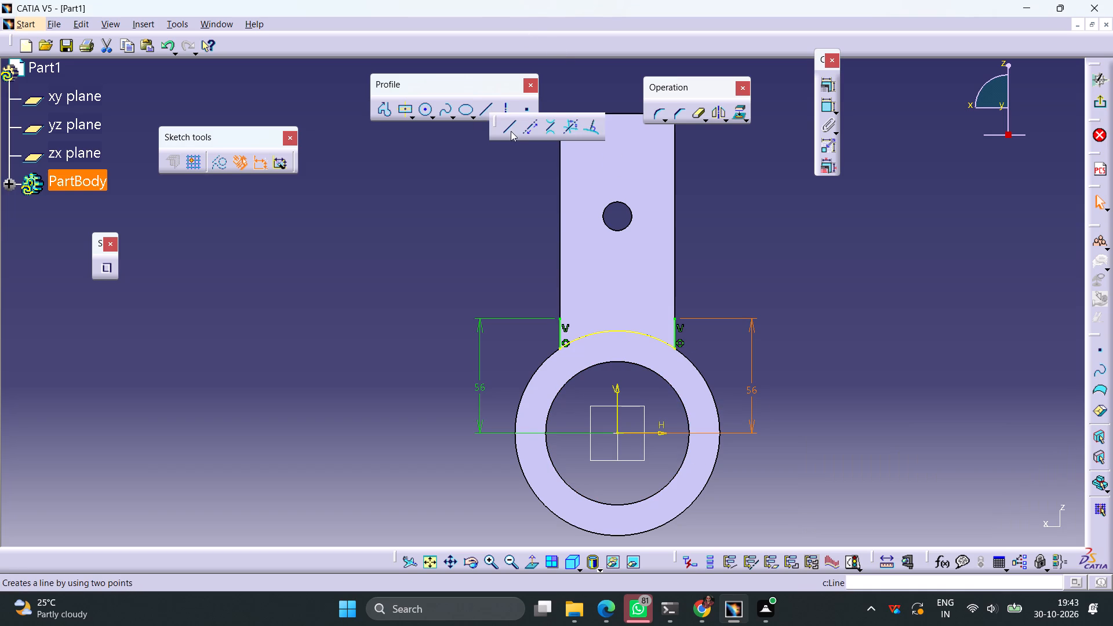
{"action": "left_click", "coordinate": [508, 128]}
{"action": "left_click", "coordinate": [561, 321]}
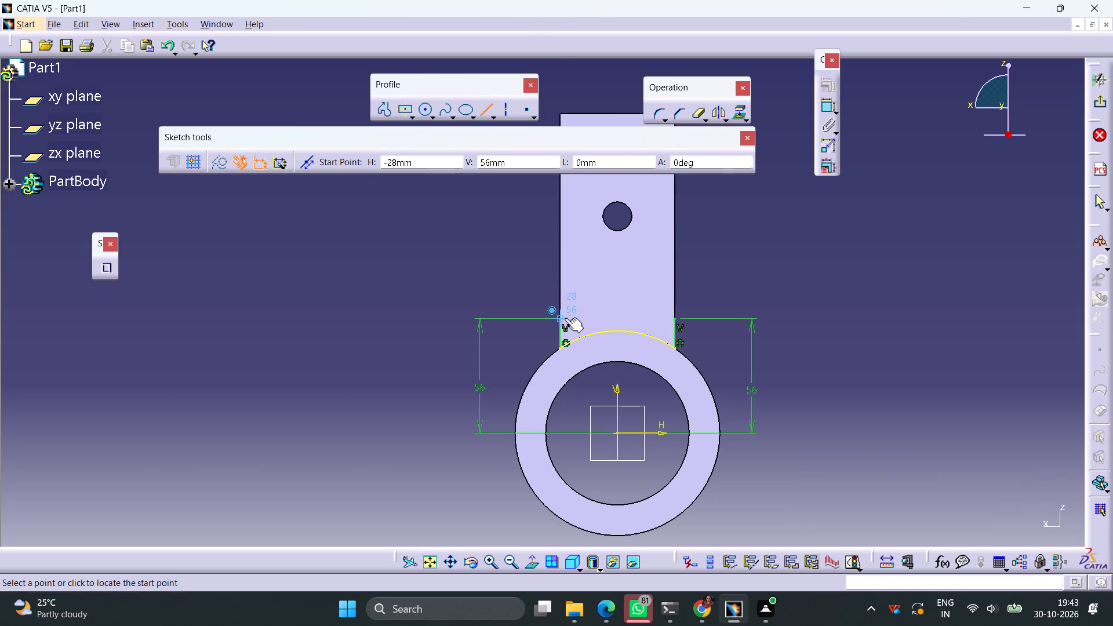
{"action": "left_click", "coordinate": [619, 287]}
{"action": "left_click", "coordinate": [781, 280]}
Dimension the slanted line's endpoints in the vertical direction and set the height difference to 16 mm.
{"action": "left_click", "coordinate": [824, 108]}
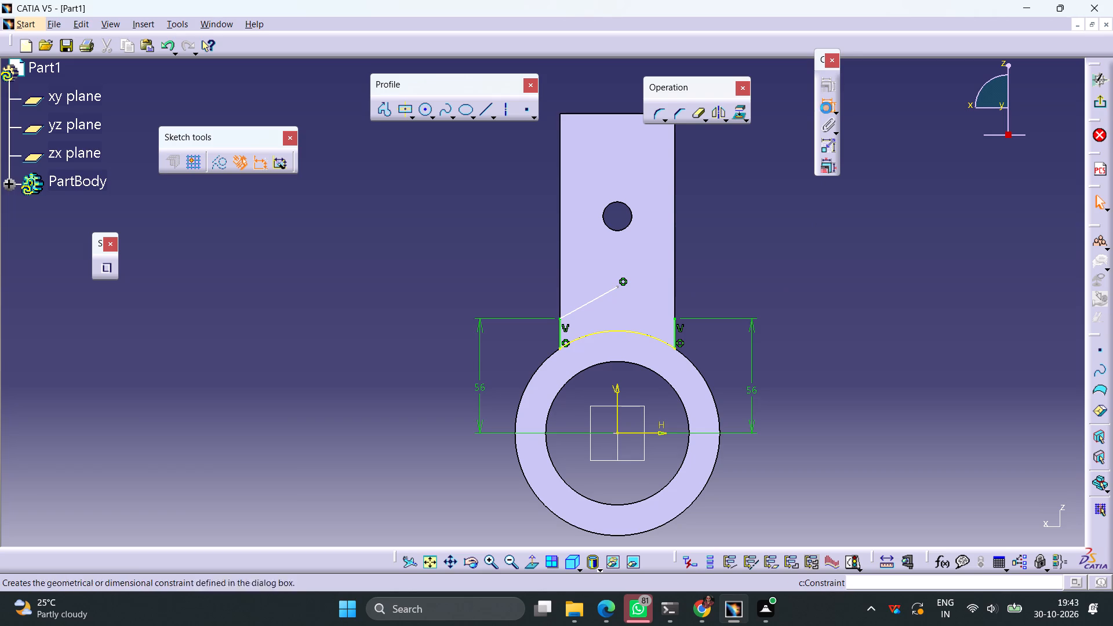
{"action": "left_click", "coordinate": [617, 286]}
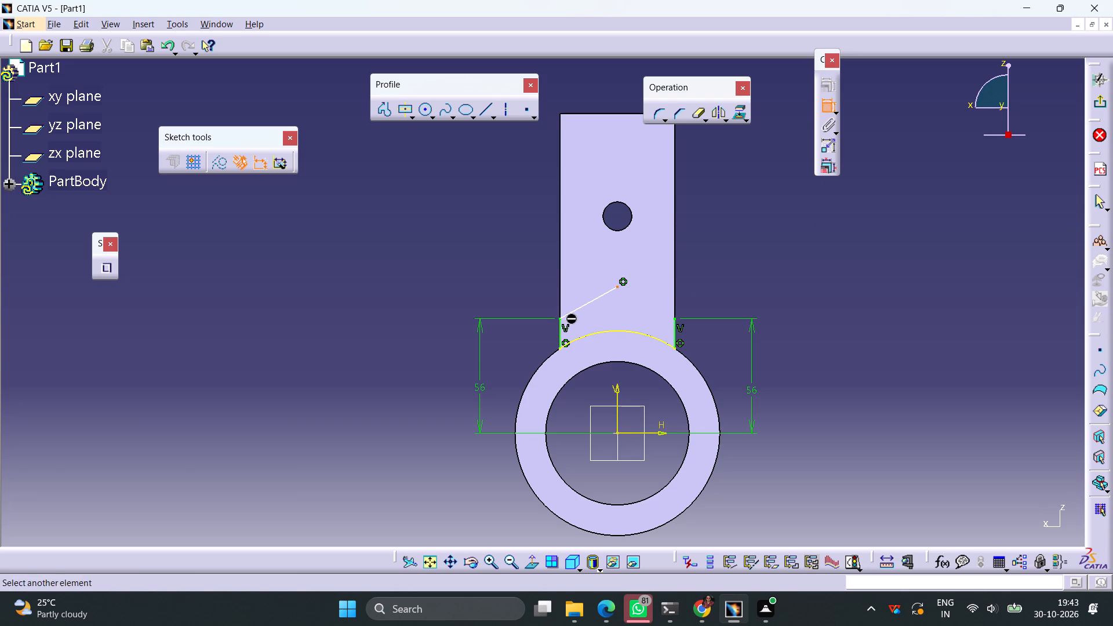
{"action": "left_click", "coordinate": [559, 321]}
{"action": "right_click", "coordinate": [504, 276]}
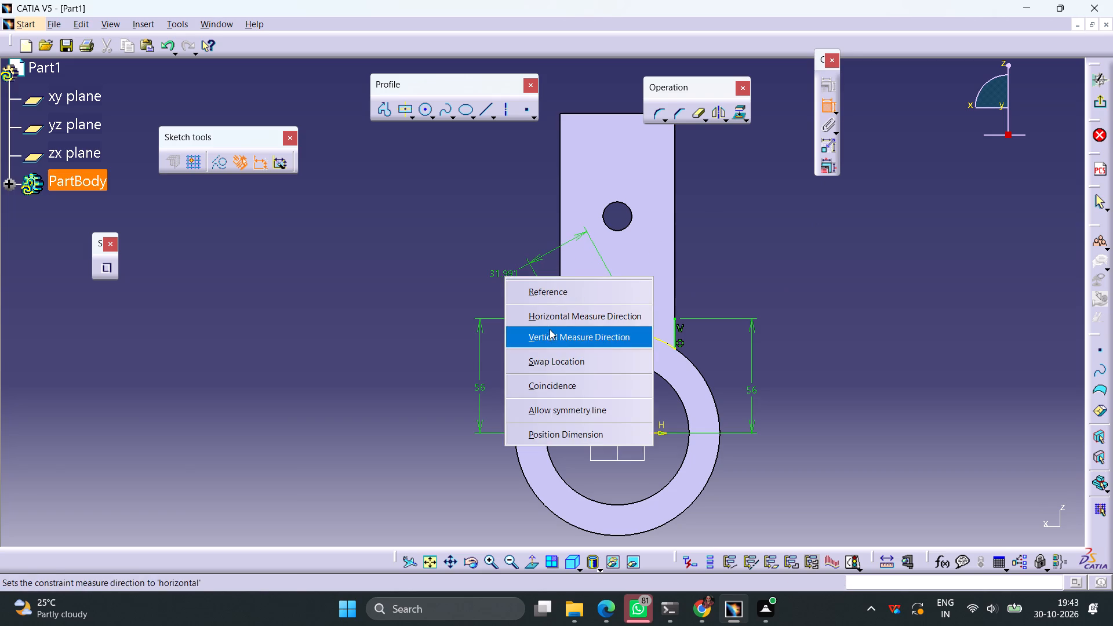
{"action": "left_click", "coordinate": [550, 333]}
{"action": "left_click", "coordinate": [427, 308]}
{"action": "double_click", "coordinate": [430, 304]}
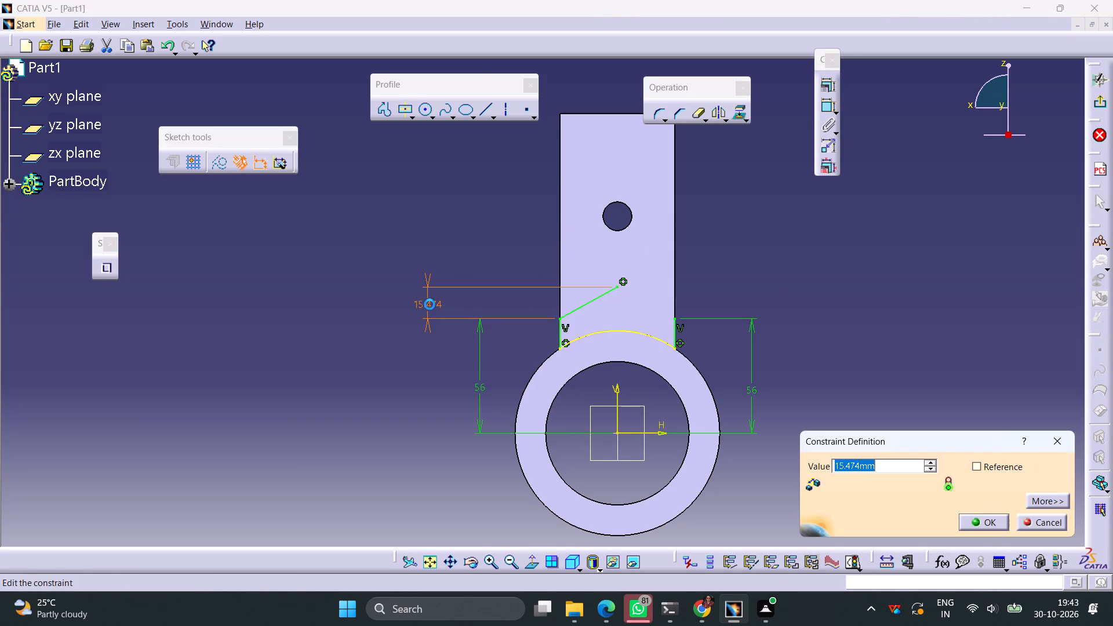
{"action": "type", "text": "16"}
{"action": "key", "text": "Return"}
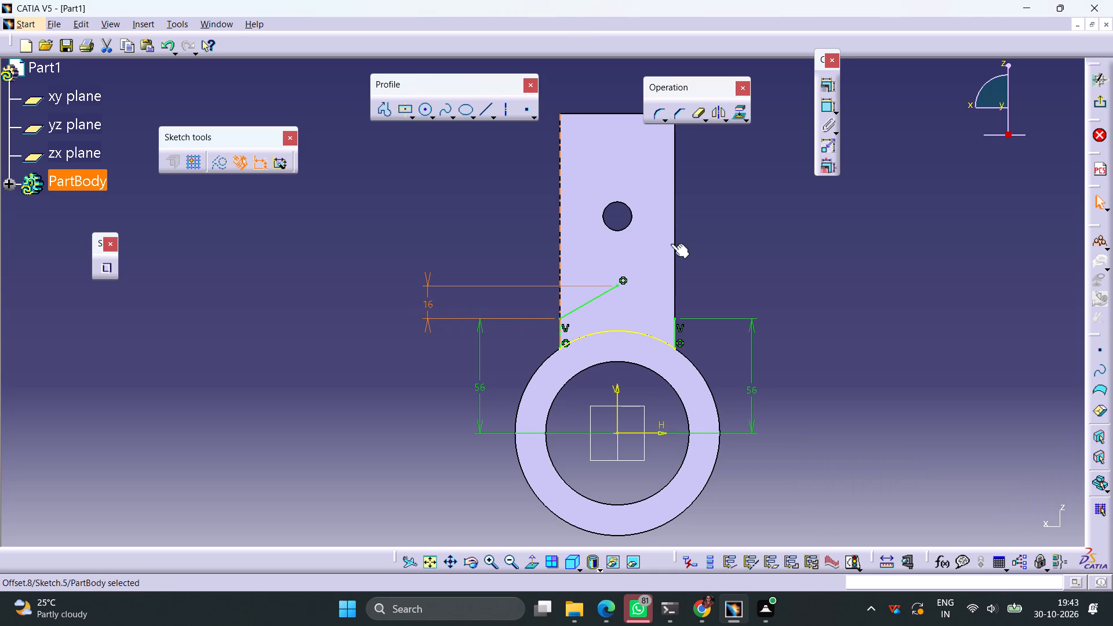
{"action": "left_click", "coordinate": [721, 241]}
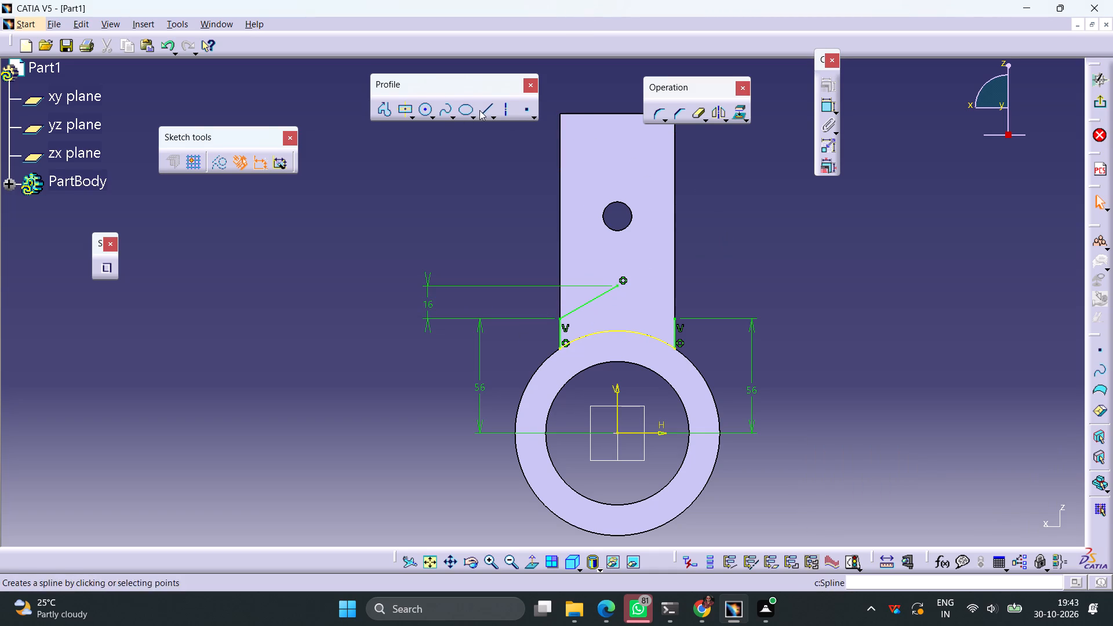
Draw a slanted line from the peak to the right vertical line's upper end and exit the completed sketch.
{"action": "left_click", "coordinate": [479, 110]}
{"action": "left_click", "coordinate": [618, 286]}
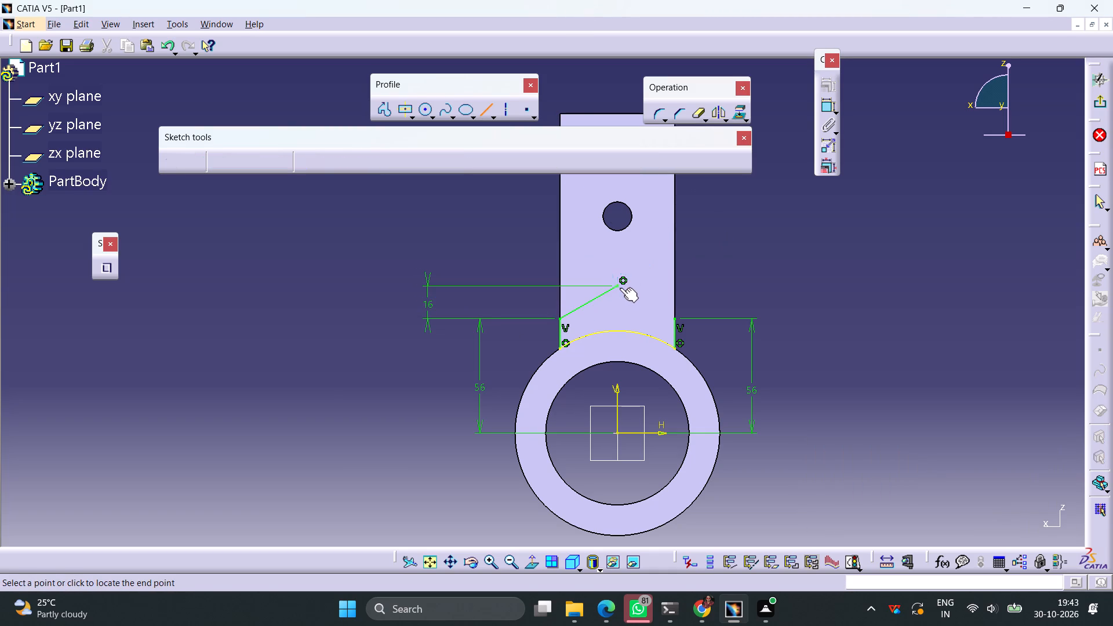
{"action": "left_click", "coordinate": [674, 317]}
{"action": "left_click", "coordinate": [760, 259]}
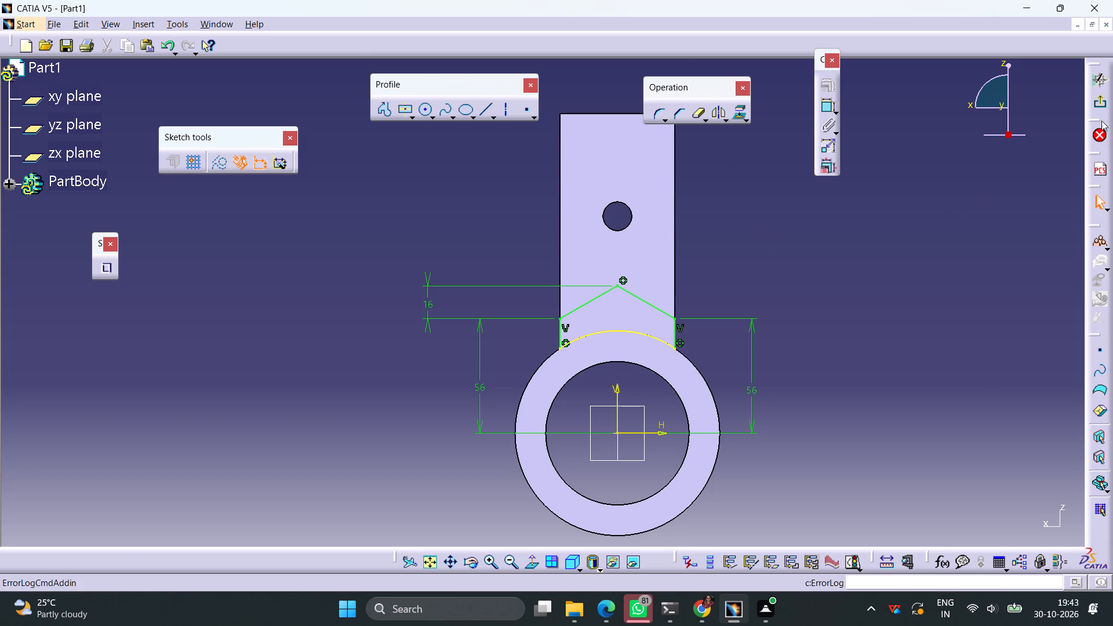
{"action": "left_click", "coordinate": [1099, 101]}
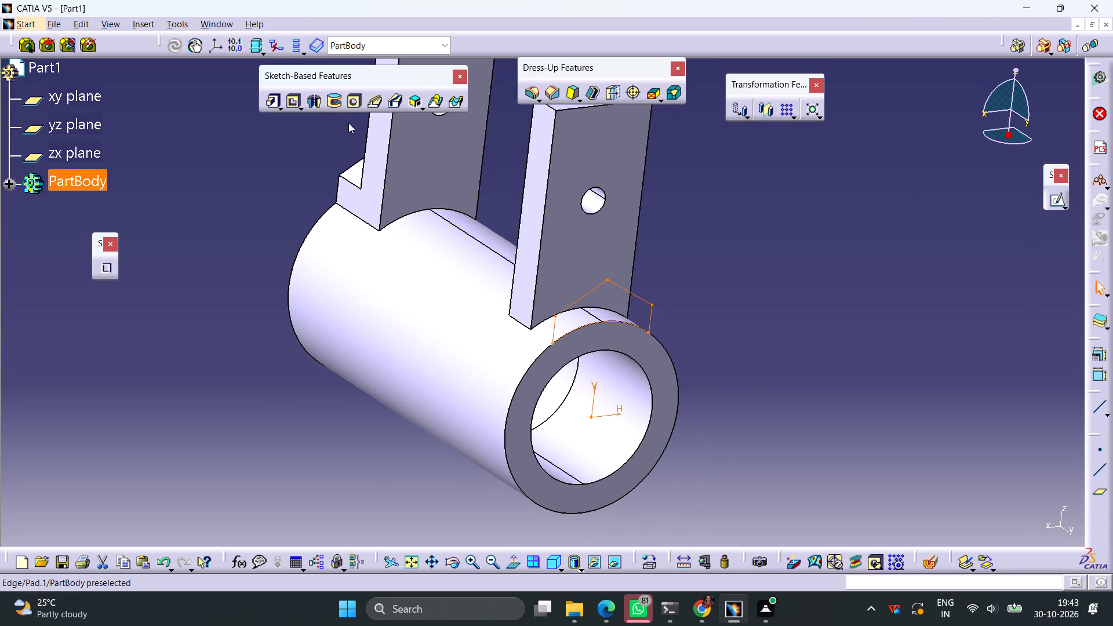
Pad the peaked profile 20 mm in the reversed direction, from the shaft's end face toward the lug.
{"action": "left_click", "coordinate": [274, 105]}
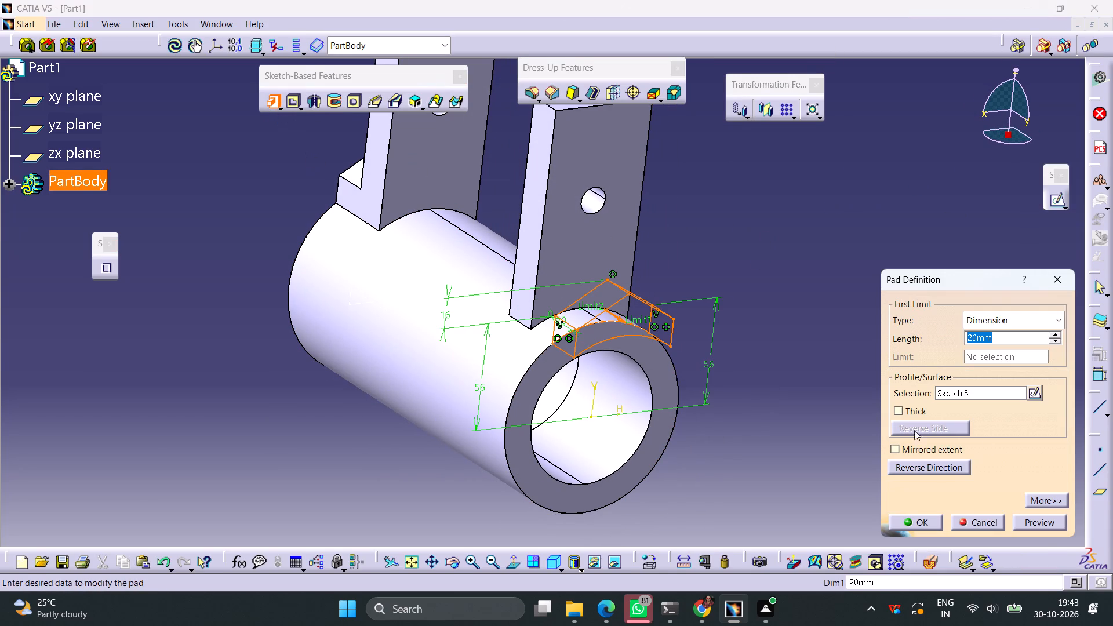
{"action": "left_click", "coordinate": [948, 469]}
{"action": "left_click", "coordinate": [1036, 521]}
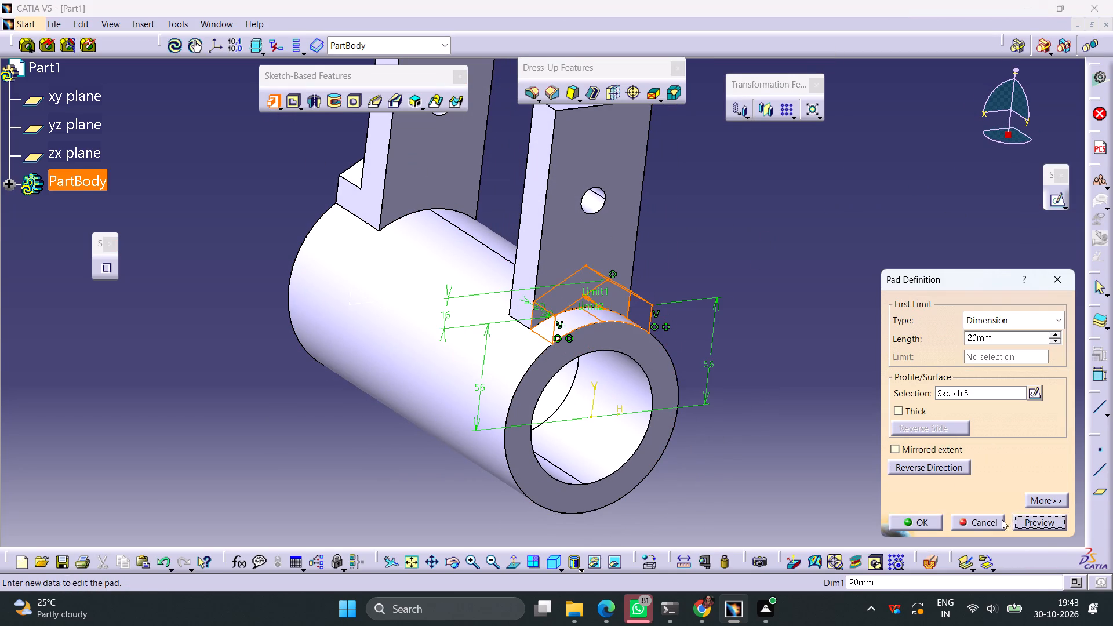
{"action": "left_click", "coordinate": [928, 522]}
{"action": "left_click", "coordinate": [780, 355]}
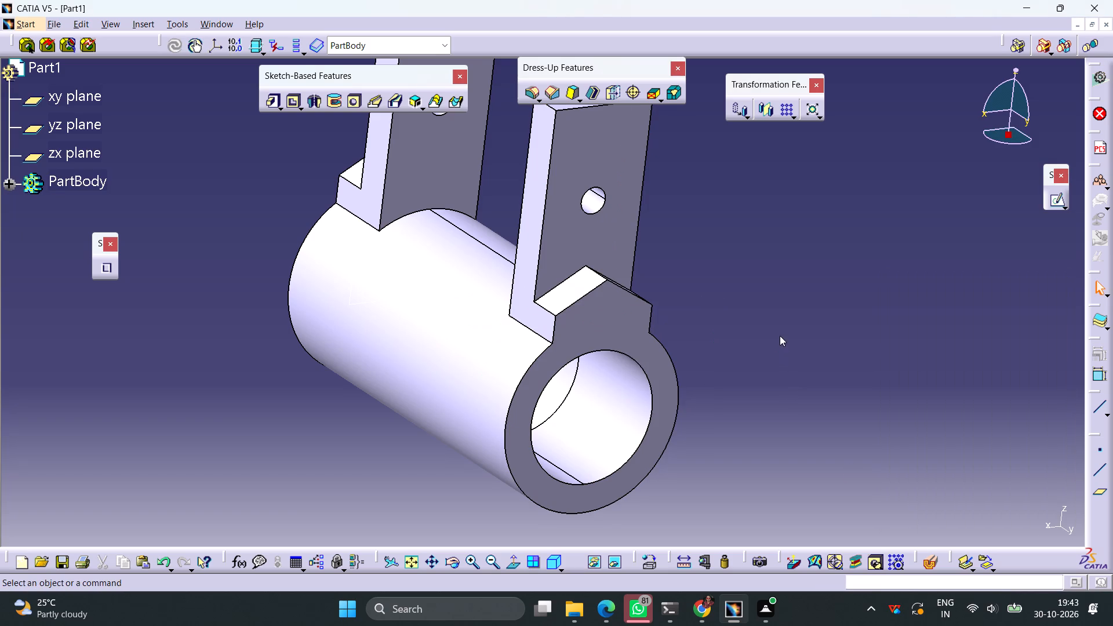
Apply a 12 mm edge fillet where the inner face of the lug nearest the origin planes meets the shaft.
{"action": "middle_click_drag", "start_coordinate": [748, 283], "coordinate": [736, 350], "text": "ctrl"}
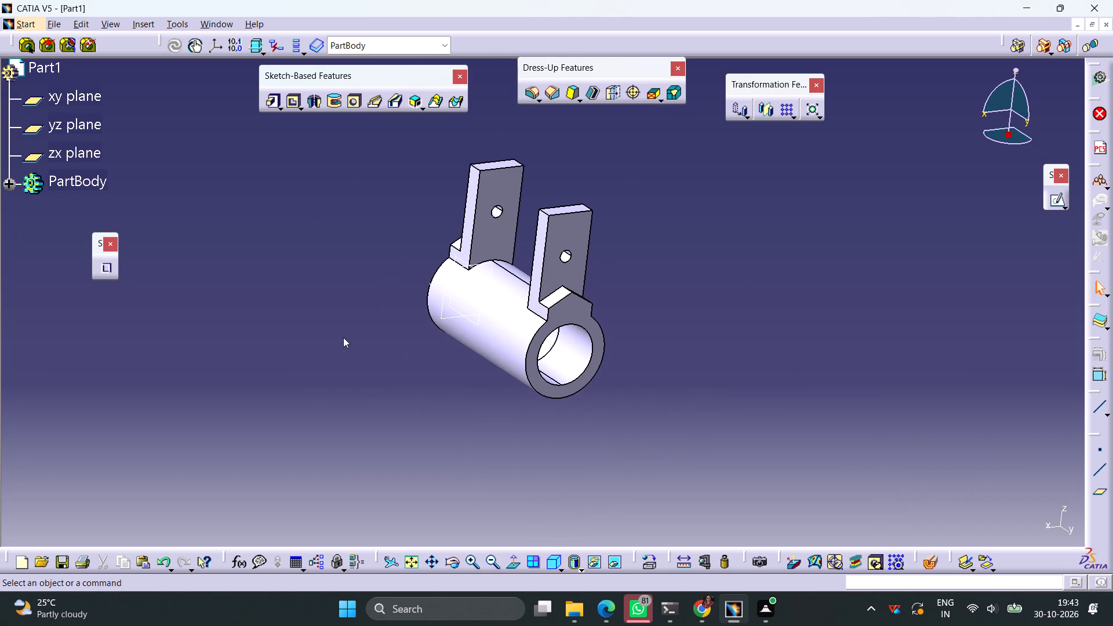
{"action": "middle_click_drag", "start_coordinate": [348, 332], "coordinate": [661, 375]}
{"action": "right_click_drag", "start_coordinate": [348, 332], "coordinate": [661, 375]}
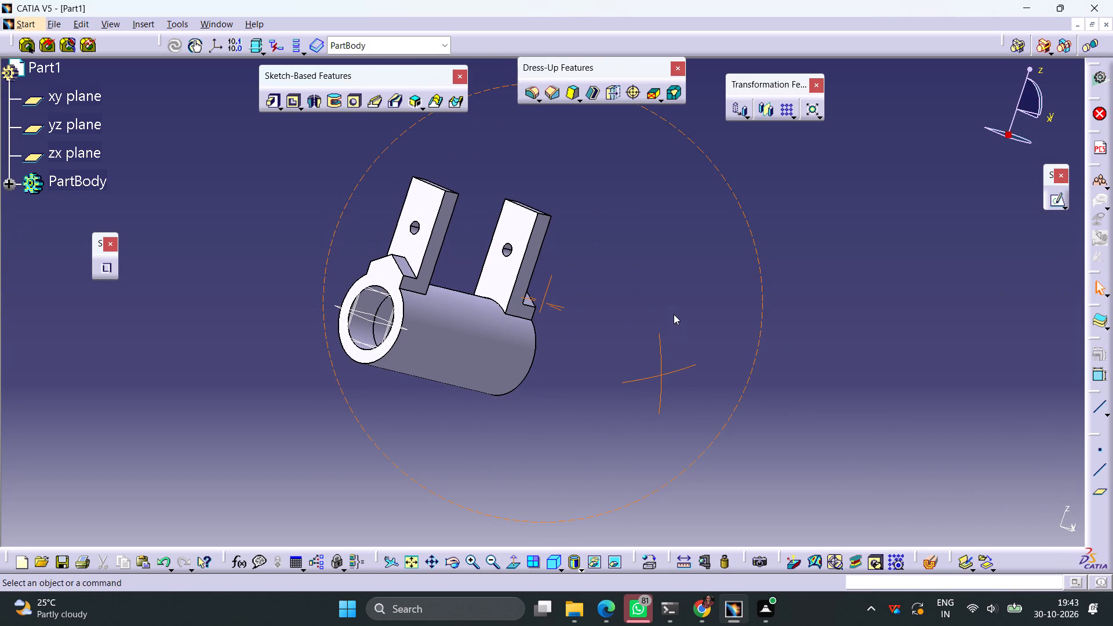
{"action": "middle_click_drag", "start_coordinate": [673, 300], "coordinate": [464, 330]}
{"action": "right_click_drag", "start_coordinate": [673, 300], "coordinate": [467, 337]}
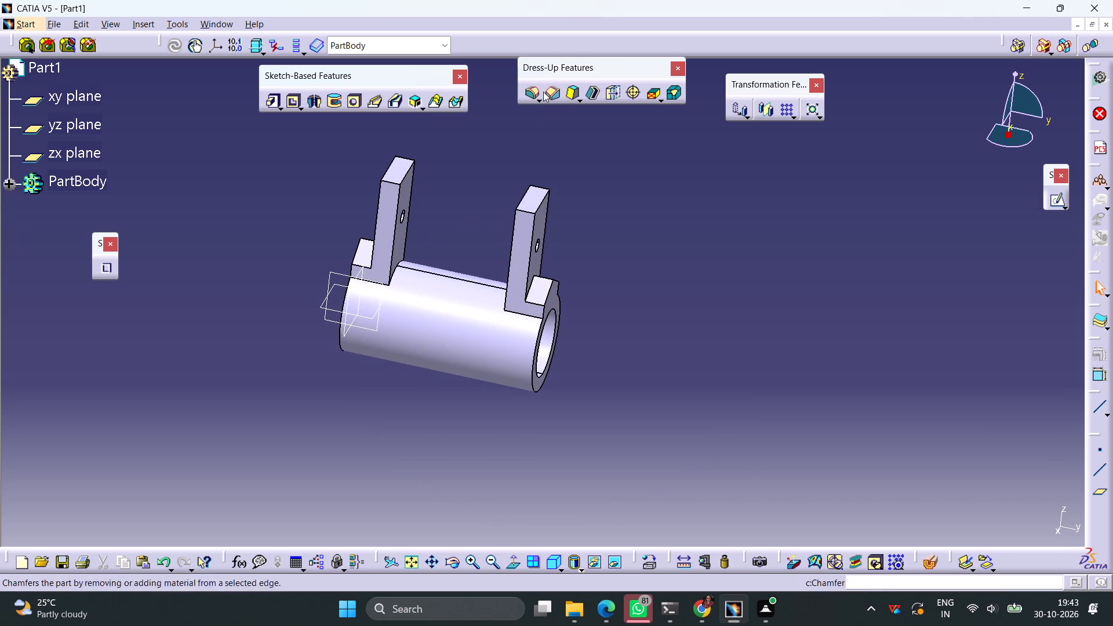
{"action": "left_click", "coordinate": [531, 93]}
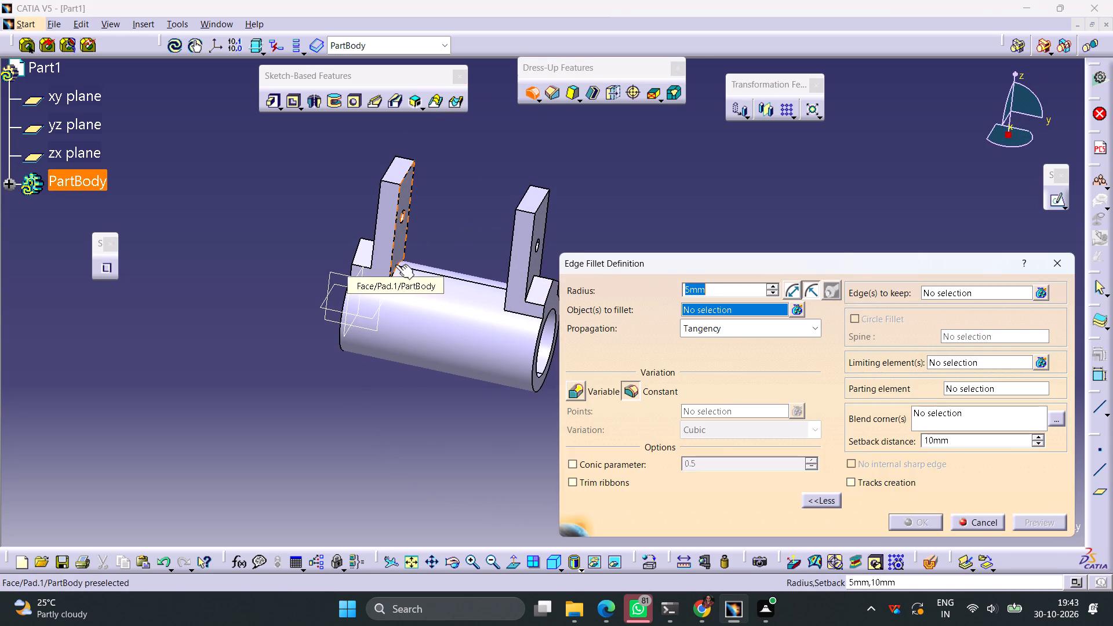
{"action": "middle_click_drag", "start_coordinate": [441, 305], "coordinate": [466, 213], "text": "ctrl"}
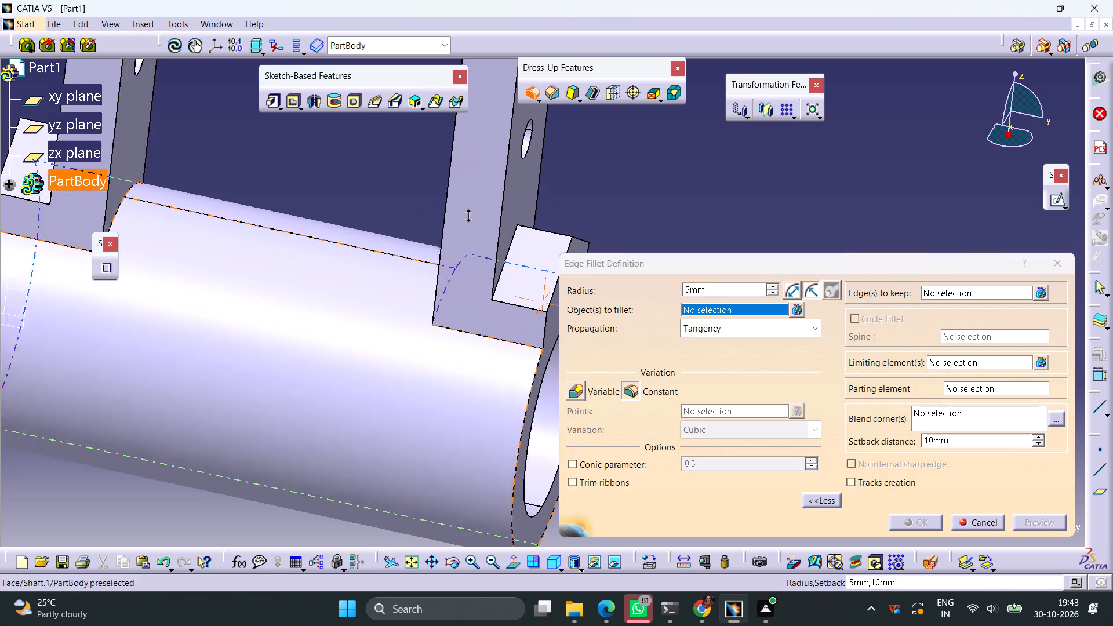
{"action": "middle_click_drag", "start_coordinate": [466, 213], "coordinate": [464, 209], "text": "ctrl"}
{"action": "middle_click_drag", "start_coordinate": [336, 172], "coordinate": [602, 293]}
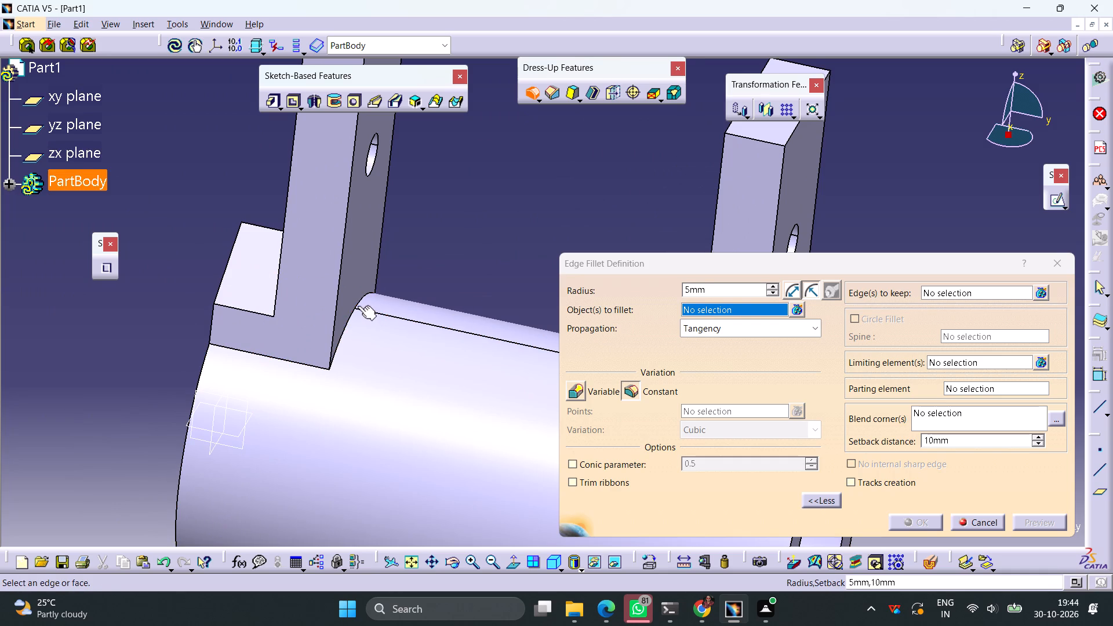
{"action": "left_click", "coordinate": [358, 305]}
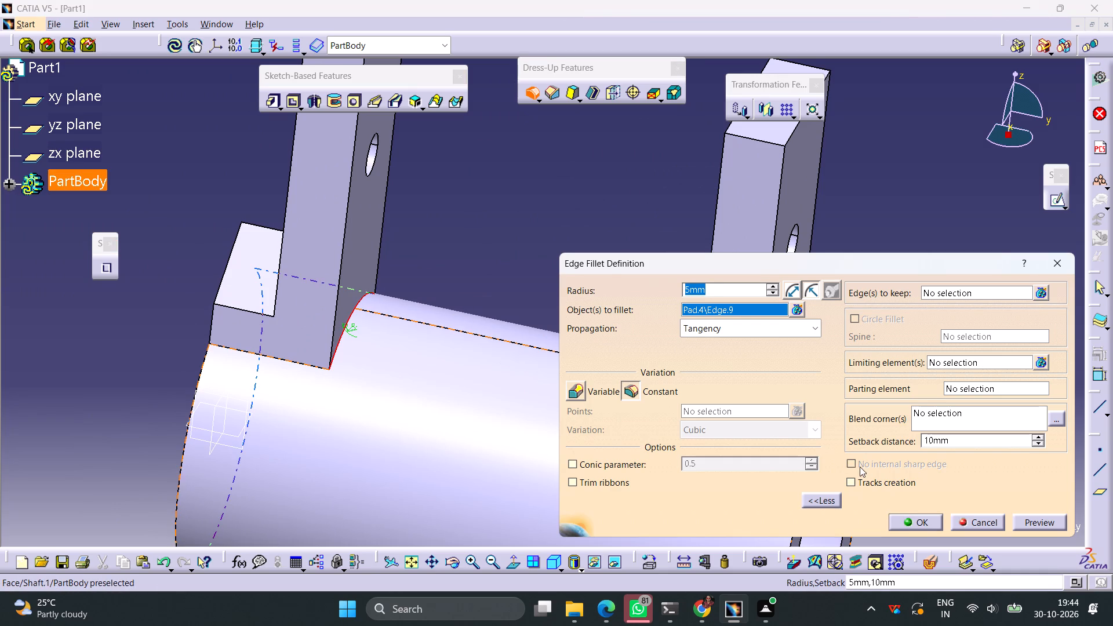
{"action": "type", "text": "12"}
{"action": "key", "text": "Return"}
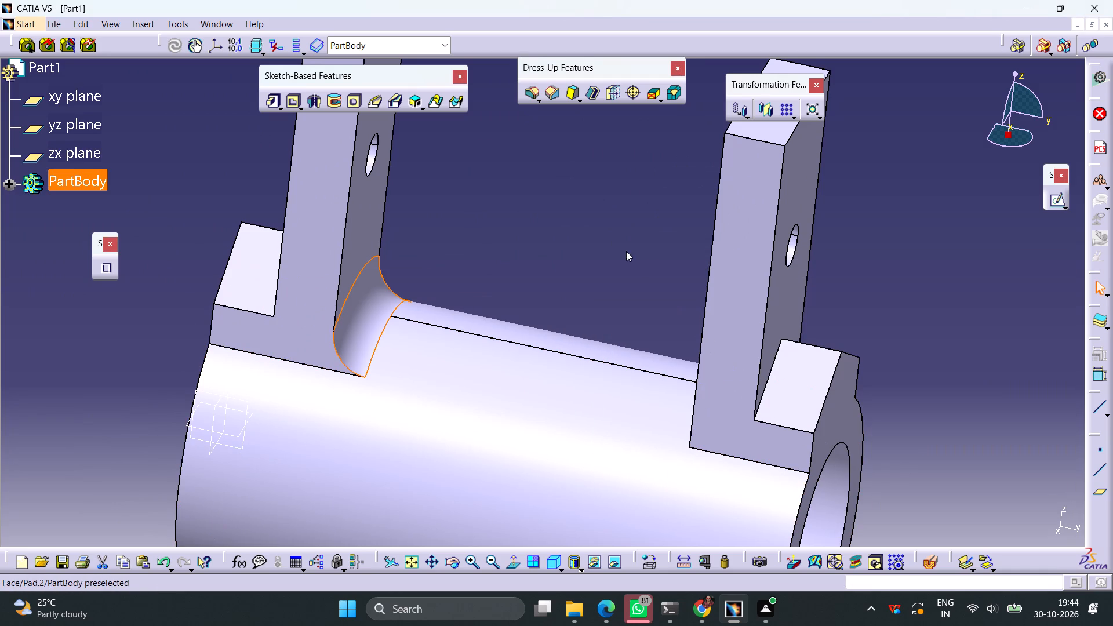
Apply a 12 mm edge fillet where the other lug's inner face meets the shaft.
{"action": "middle_click_drag", "start_coordinate": [558, 214], "coordinate": [525, 279], "text": "ctrl"}
{"action": "middle_click_drag", "start_coordinate": [392, 229], "coordinate": [483, 287]}
{"action": "right_click_drag", "start_coordinate": [392, 229], "coordinate": [483, 287]}
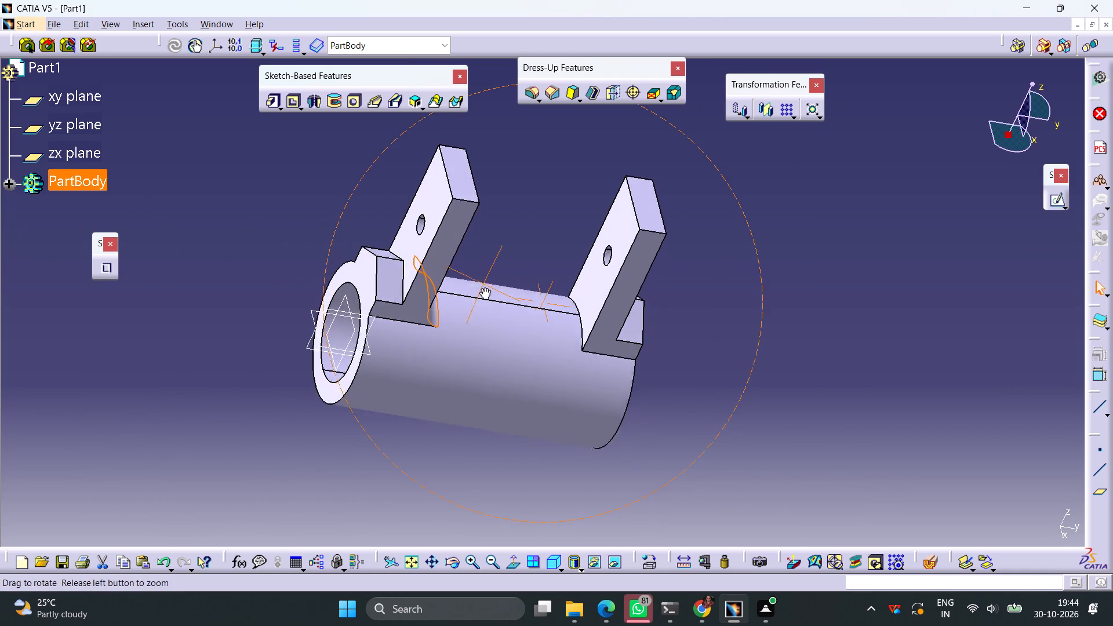
{"action": "middle_click_drag", "start_coordinate": [483, 287], "coordinate": [486, 308]}
{"action": "right_click_drag", "start_coordinate": [483, 287], "coordinate": [486, 308]}
{"action": "left_click", "coordinate": [576, 171]}
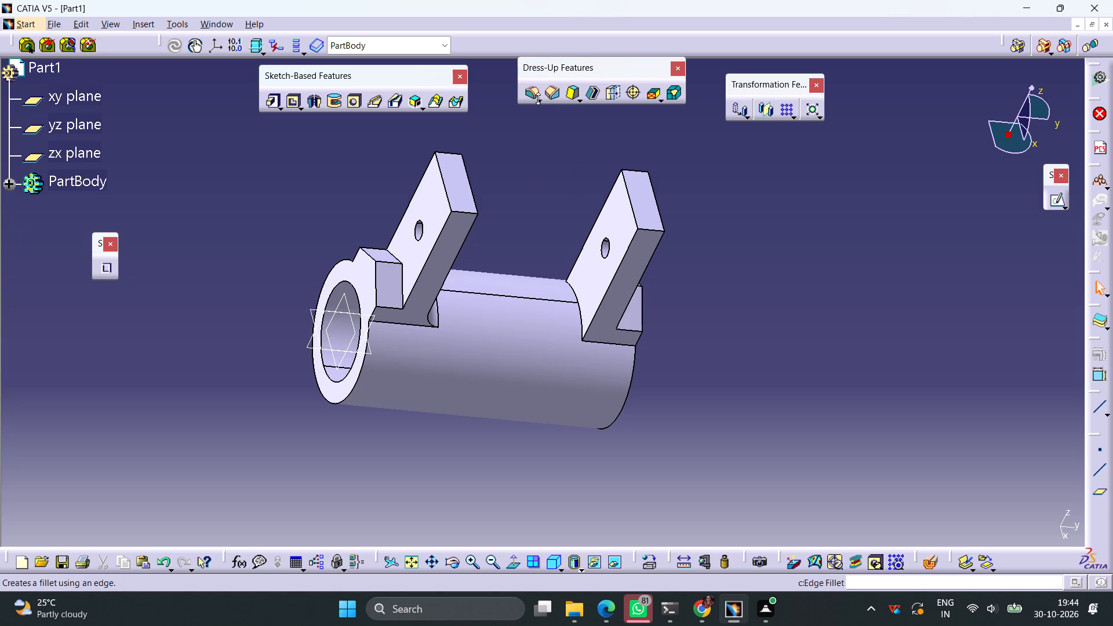
{"action": "left_click", "coordinate": [527, 89]}
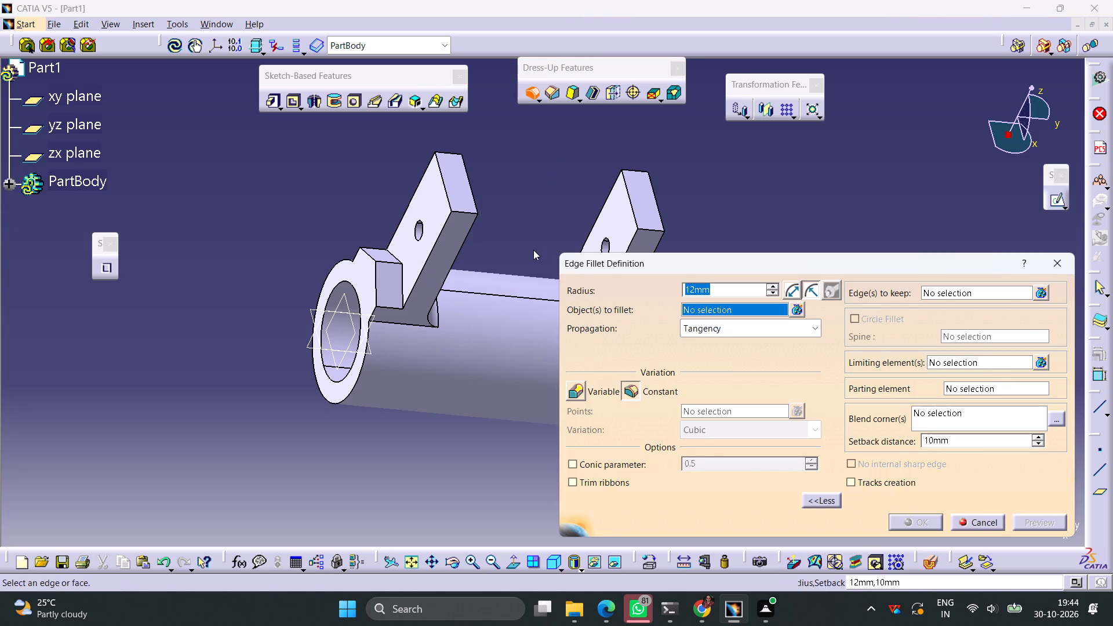
{"action": "middle_click_drag", "start_coordinate": [533, 251], "coordinate": [420, 208]}
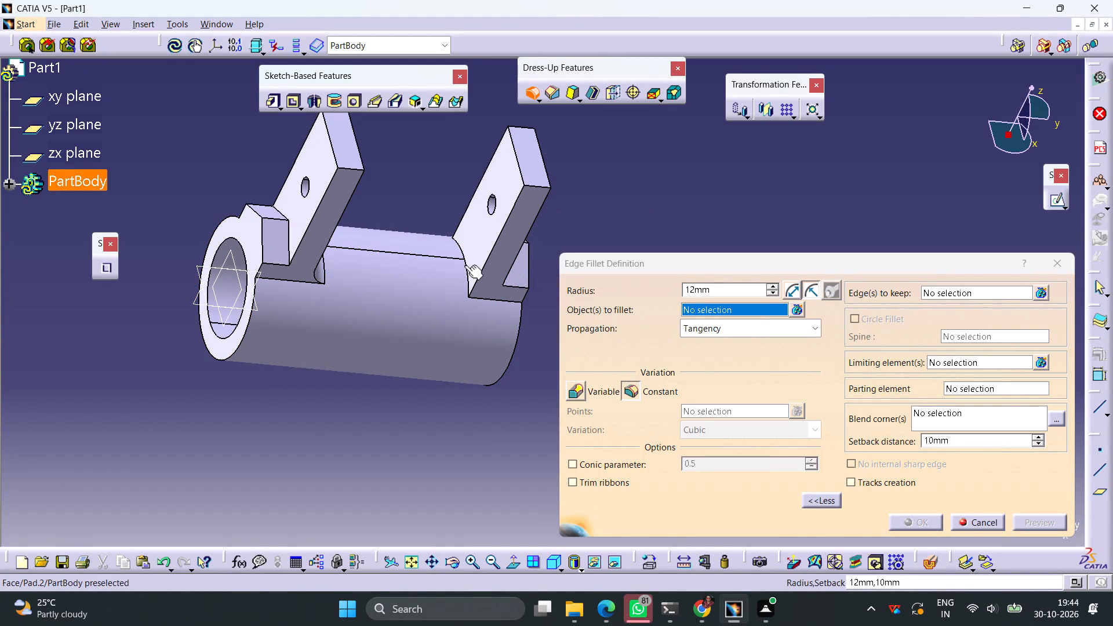
{"action": "left_click", "coordinate": [464, 265]}
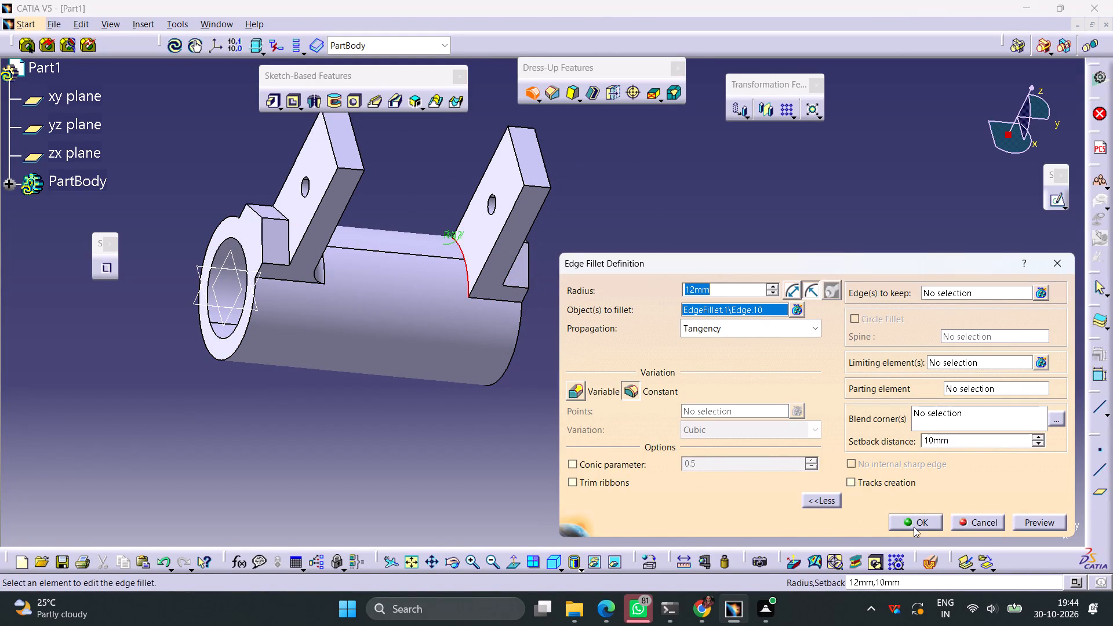
{"action": "left_click_drag", "start_coordinate": [916, 525], "coordinate": [904, 521]}
{"action": "left_click", "coordinate": [673, 313]}
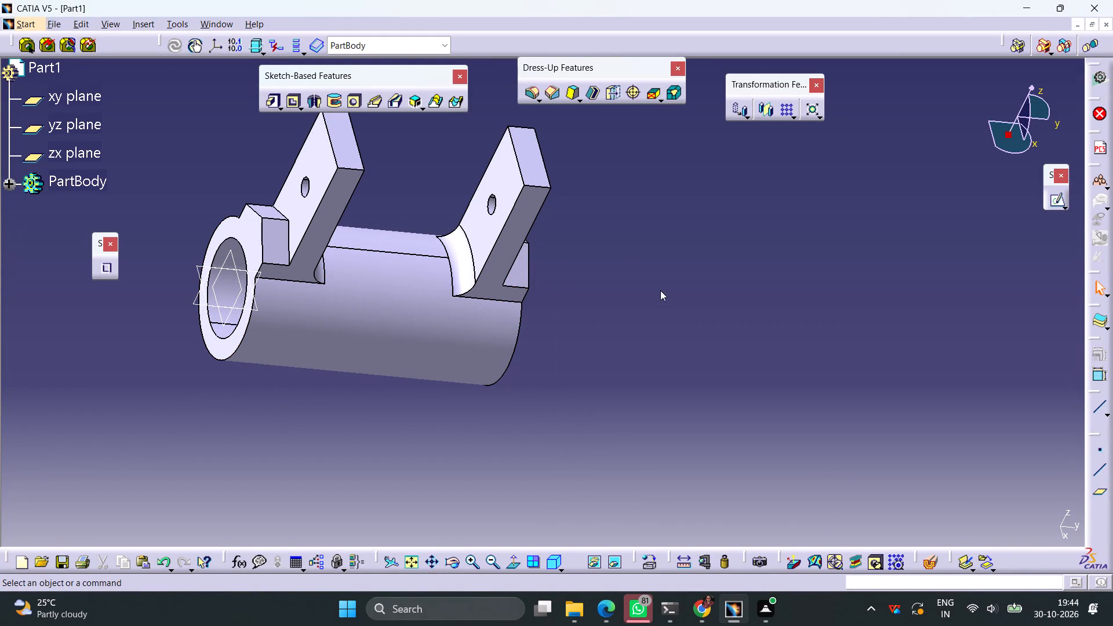
Check Modeling Practice Drawing 150 in Edge, return to CATIA and open a sketch on the shaft's ring-shaped end face beside the peaked pad.
{"action": "middle_click_drag", "start_coordinate": [659, 290], "coordinate": [645, 323], "text": "ctrl"}
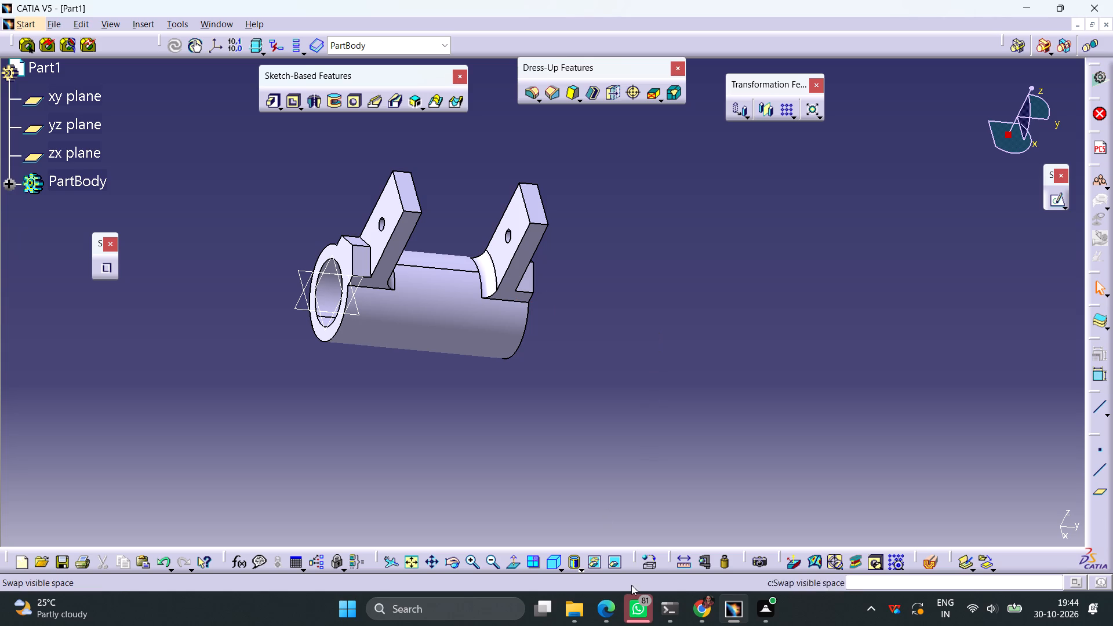
{"action": "left_click", "coordinate": [609, 603]}
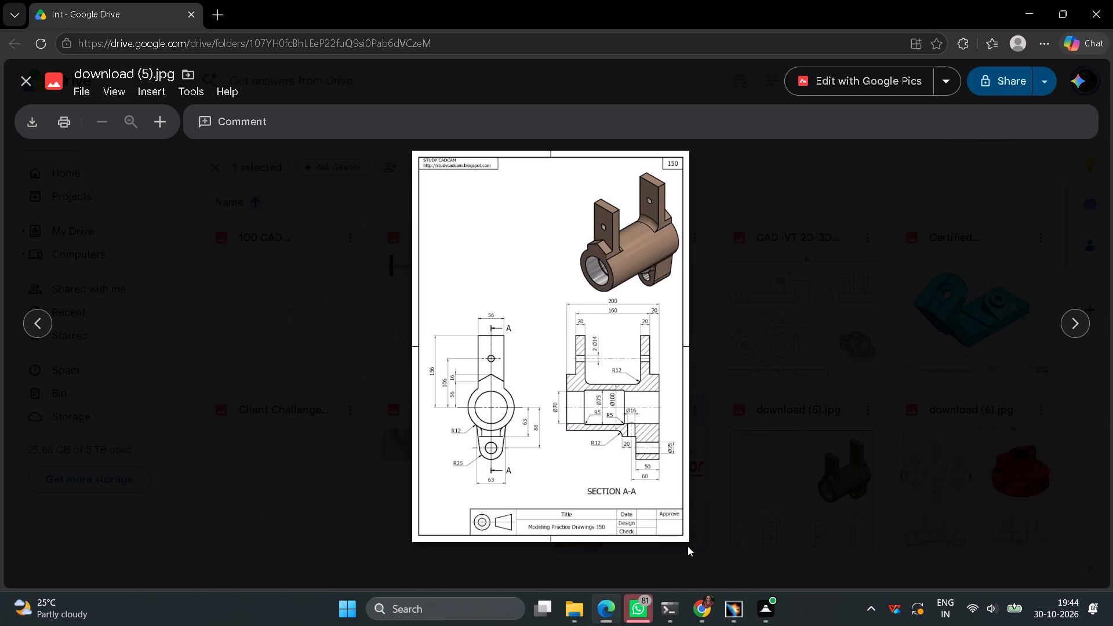
{"action": "left_click", "coordinate": [729, 596]}
{"action": "middle_click_drag", "start_coordinate": [625, 394], "coordinate": [469, 297]}
{"action": "right_click_drag", "start_coordinate": [625, 394], "coordinate": [469, 297]}
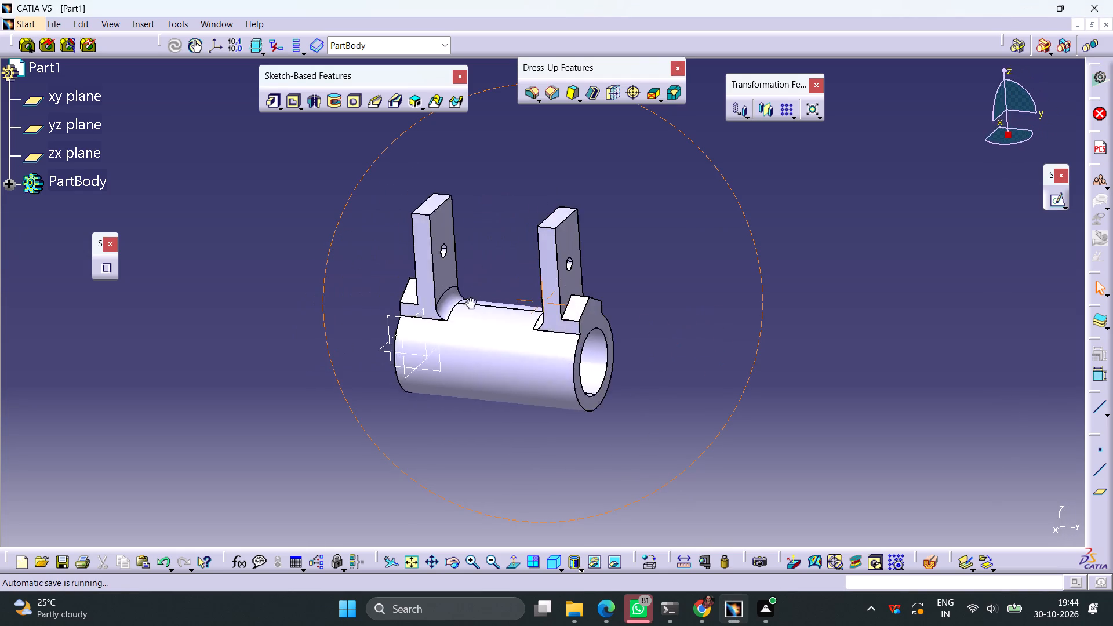
{"action": "right_click_drag", "start_coordinate": [469, 297], "coordinate": [422, 274]}
{"action": "middle_click_drag", "start_coordinate": [469, 297], "coordinate": [422, 274]}
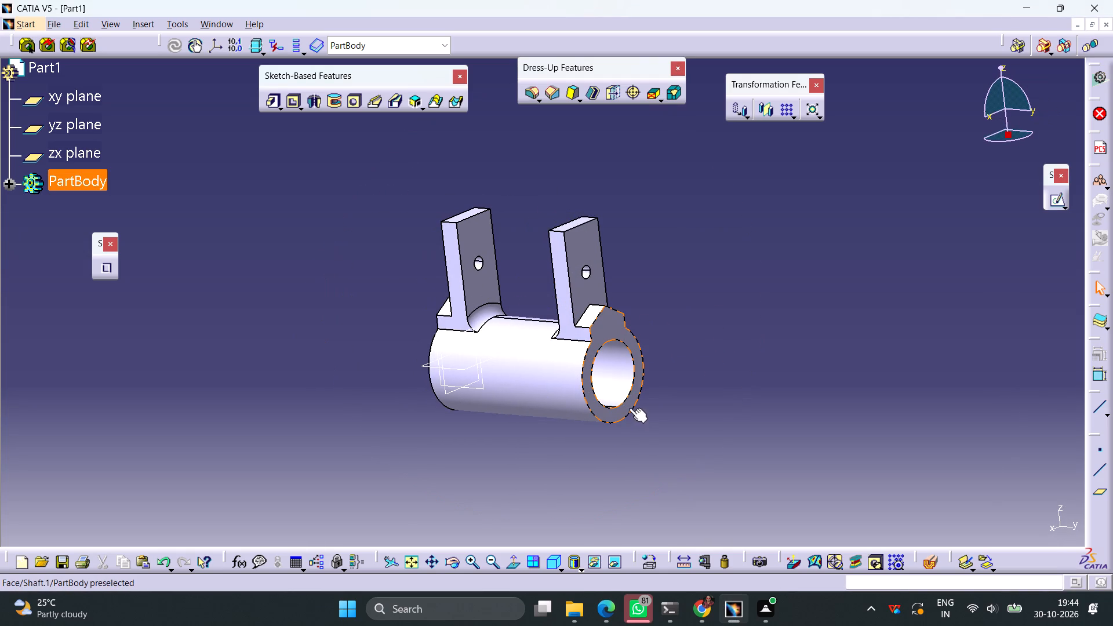
{"action": "left_click", "coordinate": [629, 408]}
{"action": "left_click", "coordinate": [1052, 202]}
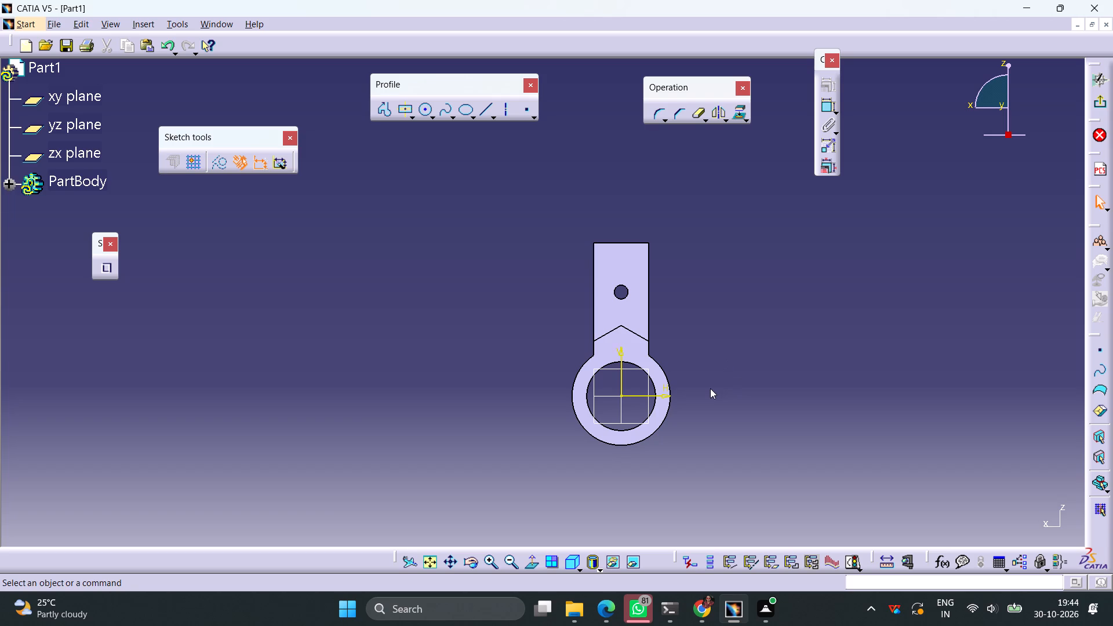
Draw a circle about 54 mm in diameter on the vertical axis, centred about 113 mm below the origin.
{"action": "middle_click_drag", "start_coordinate": [712, 421], "coordinate": [712, 345]}
{"action": "scroll", "coordinate": [712, 345], "scroll_direction": "up", "scroll_amount": 1}
{"action": "left_click", "coordinate": [424, 110]}
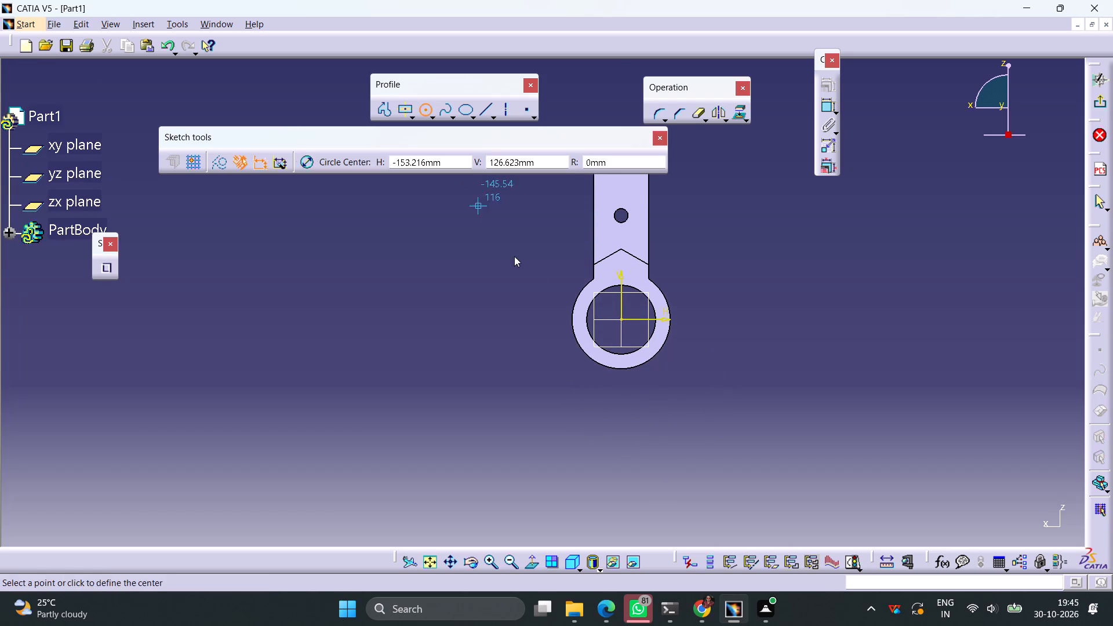
{"action": "left_click", "coordinate": [623, 431]}
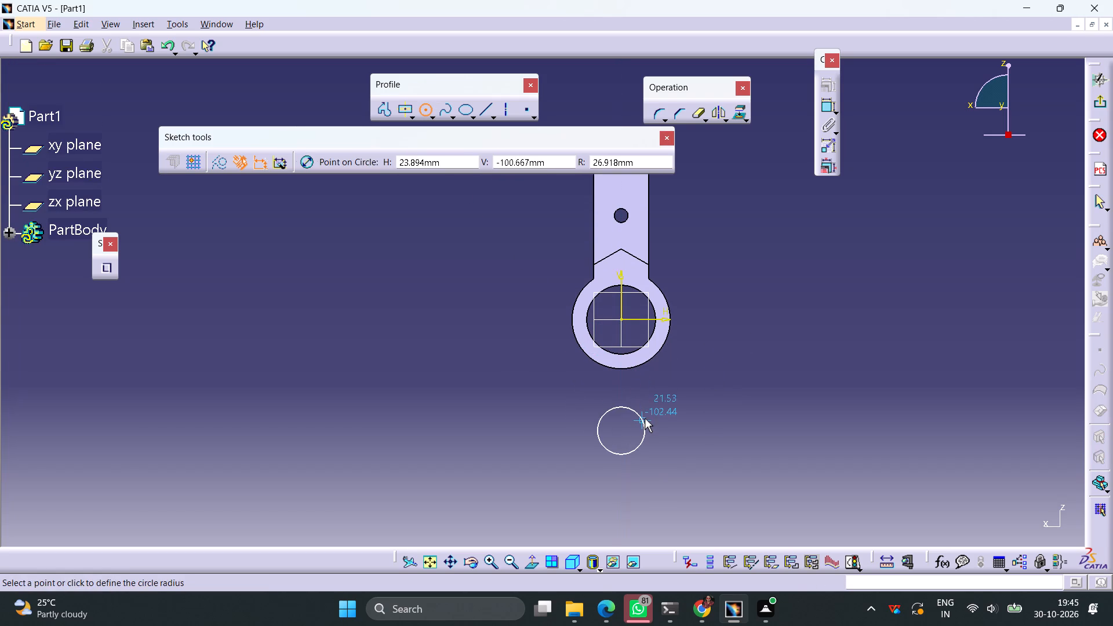
{"action": "left_click", "coordinate": [645, 418]}
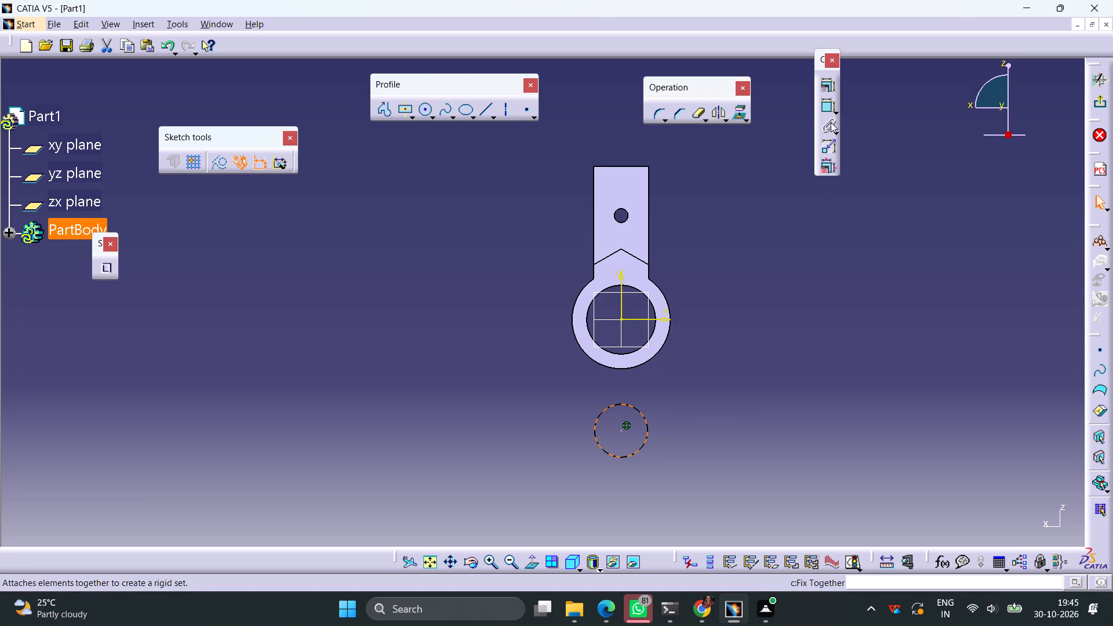
Dimension the new circle's diameter and set it to 50 mm.
{"action": "left_click", "coordinate": [821, 106]}
{"action": "left_click", "coordinate": [753, 453]}
{"action": "double_click", "coordinate": [762, 451]}
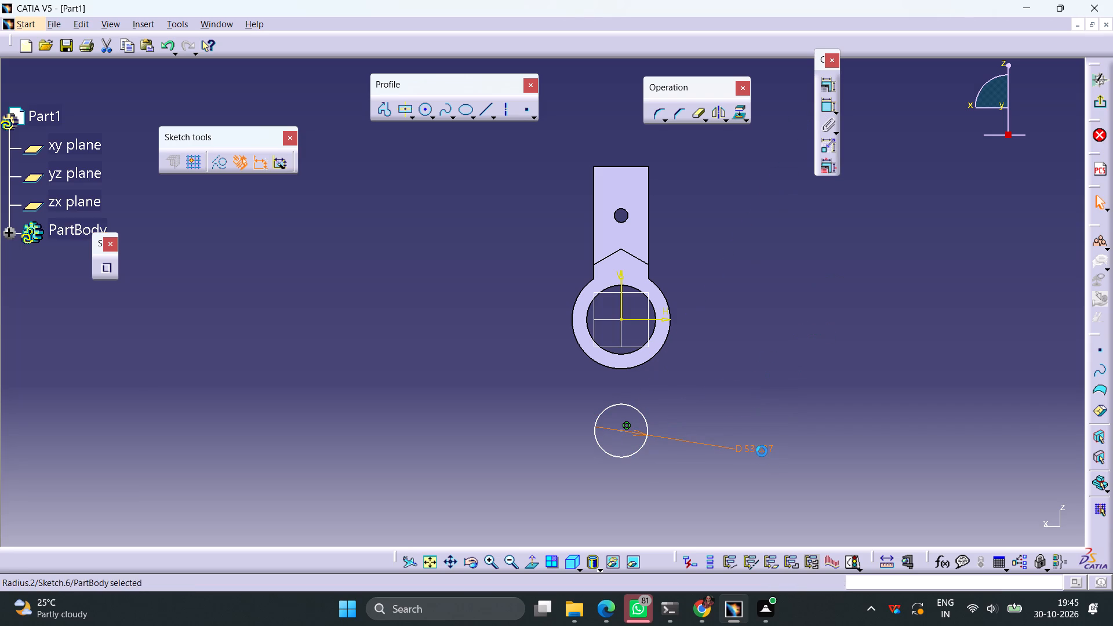
{"action": "type", "text": "50"}
{"action": "key", "text": "Return"}
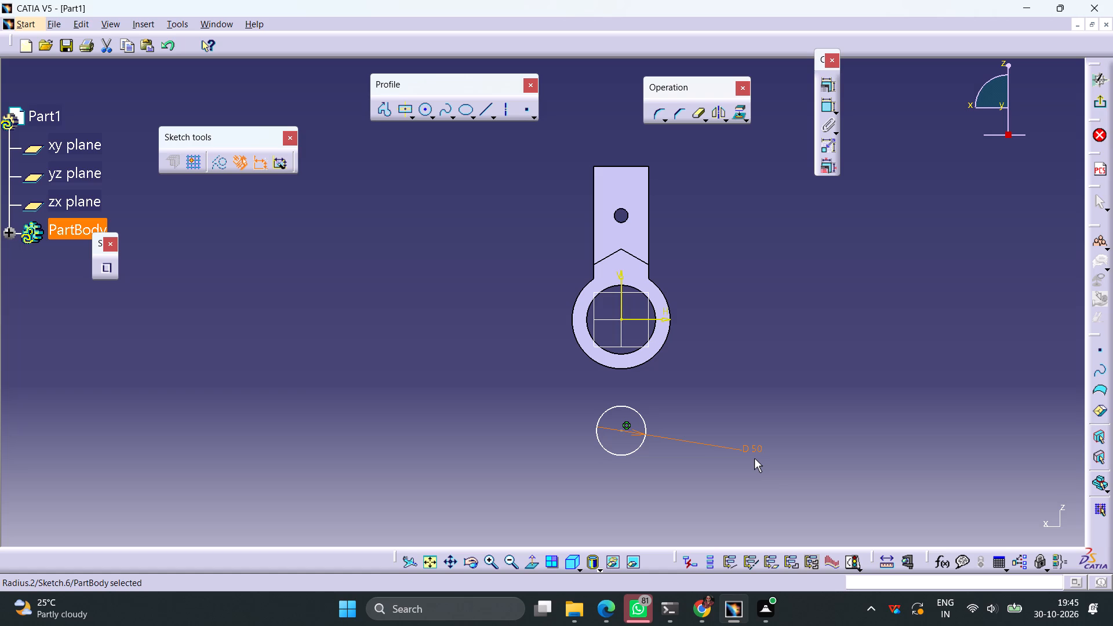
{"action": "left_click", "coordinate": [774, 370]}
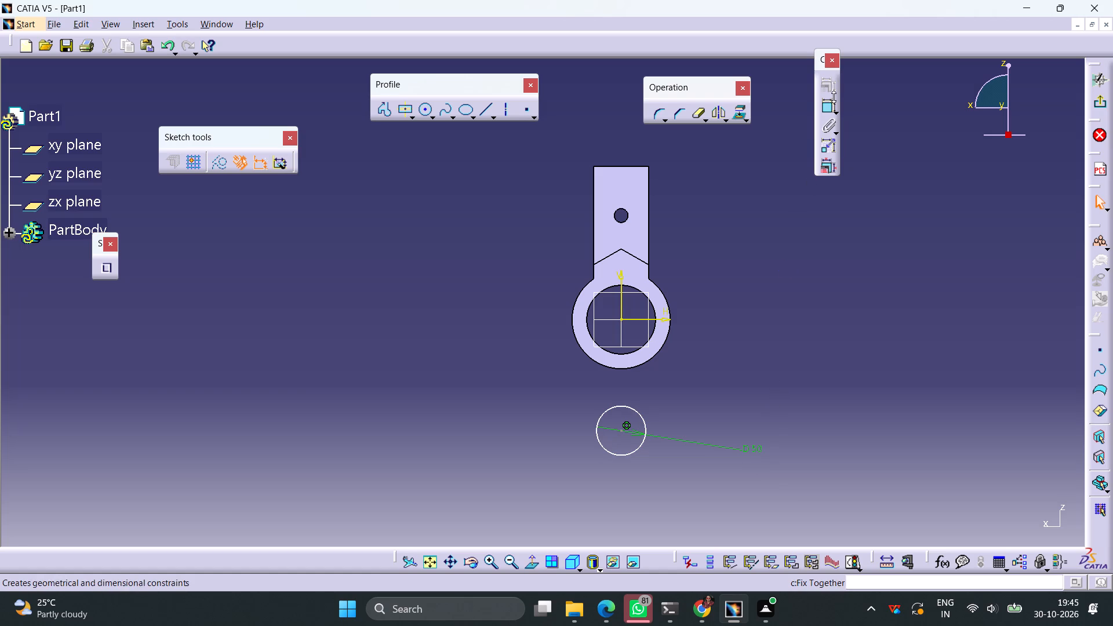
Dimension the circle's centre from the horizontal axis and set the distance to 88 mm.
{"action": "left_click", "coordinate": [825, 105]}
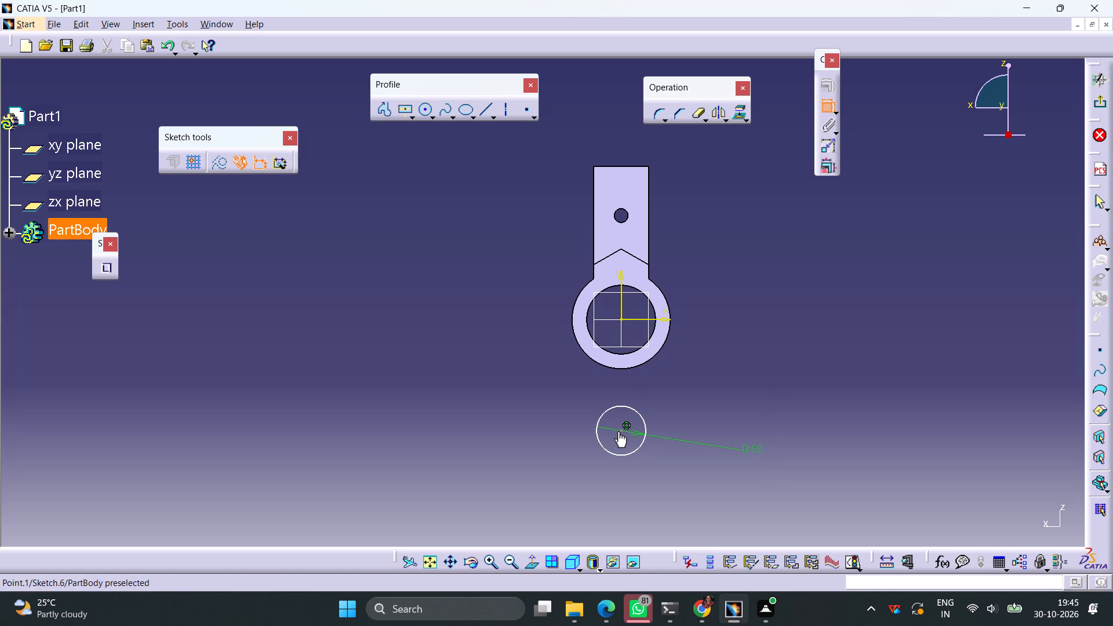
{"action": "left_click", "coordinate": [621, 431]}
{"action": "left_click", "coordinate": [635, 319]}
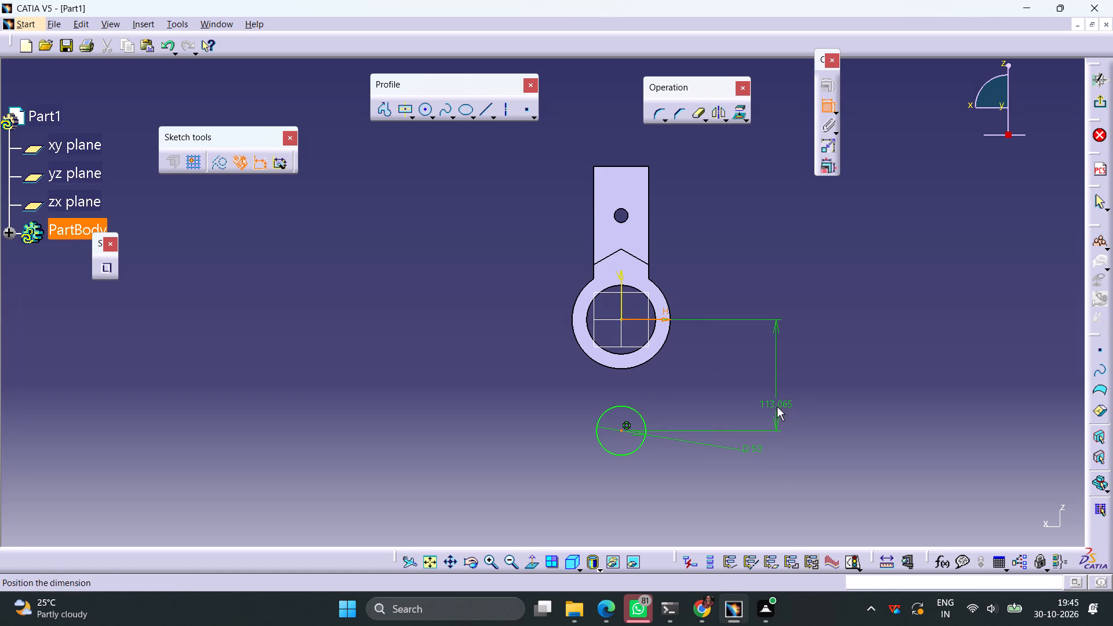
{"action": "left_click", "coordinate": [777, 406]}
{"action": "double_click", "coordinate": [777, 403]}
{"action": "type", "text": "88"}
{"action": "key", "text": "Return"}
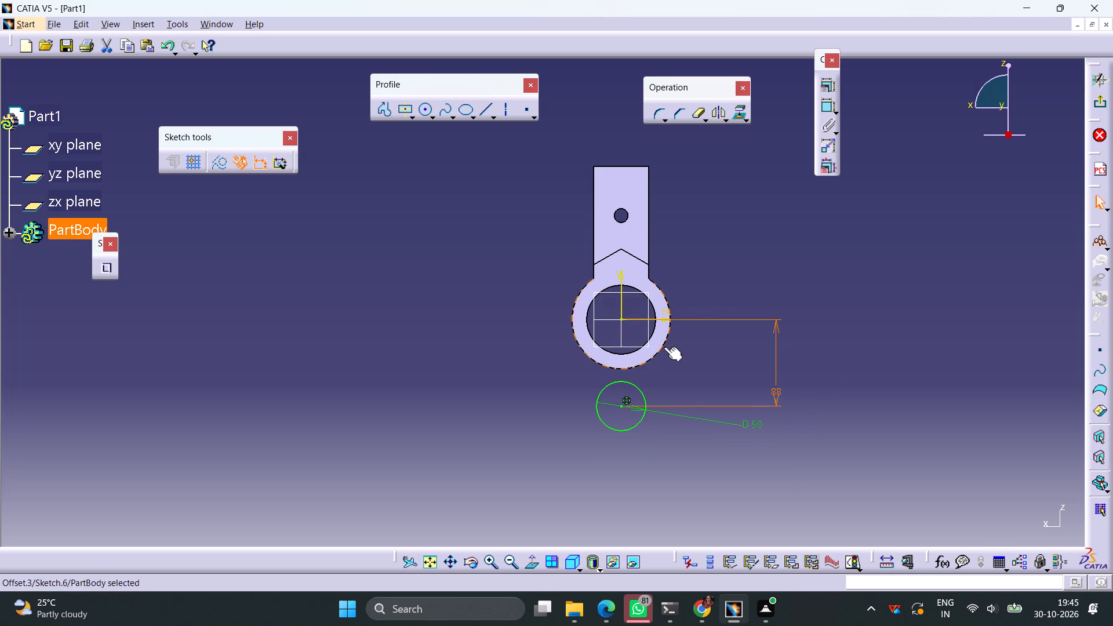
Project the ring's inner circular edge into the sketch as 2D geometry.
{"action": "left_click", "coordinate": [651, 336]}
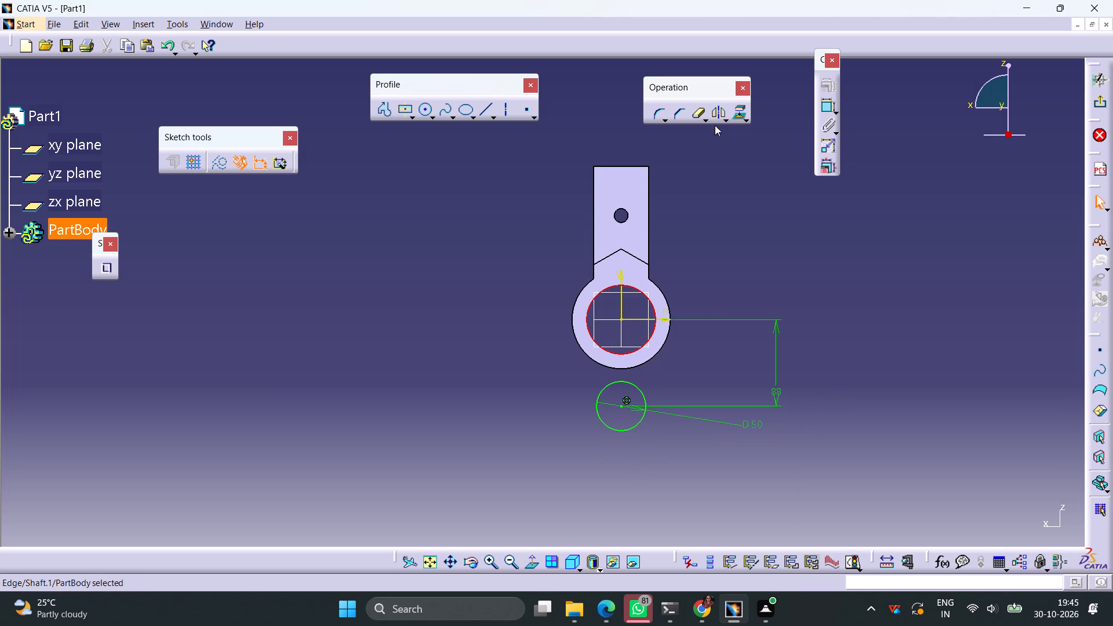
{"action": "left_click", "coordinate": [740, 116]}
{"action": "left_click", "coordinate": [987, 520]}
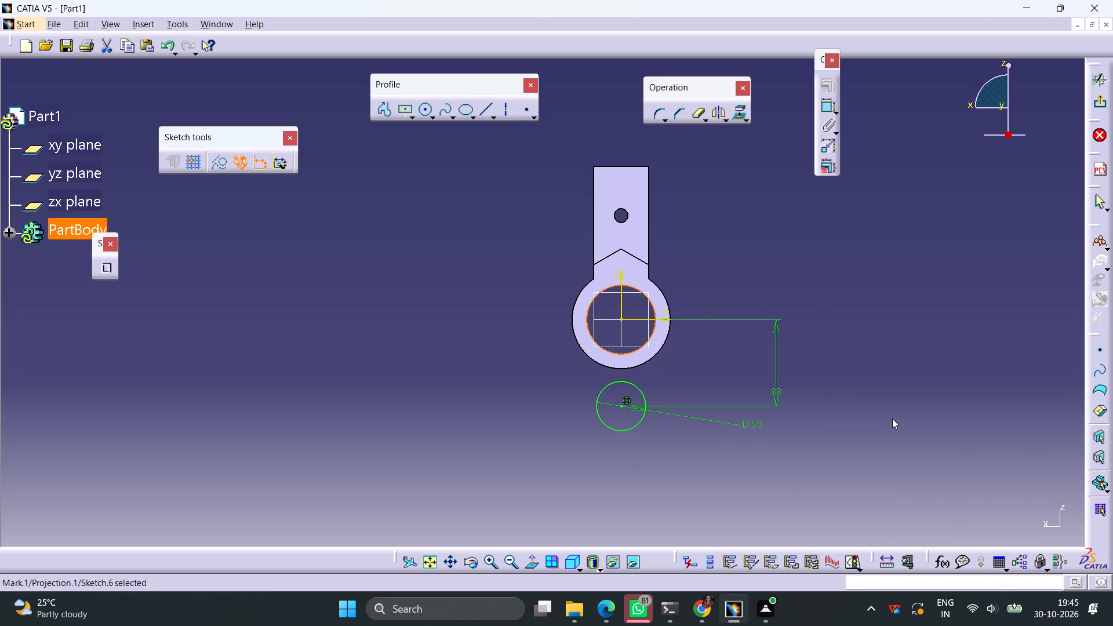
{"action": "left_click", "coordinate": [890, 410]}
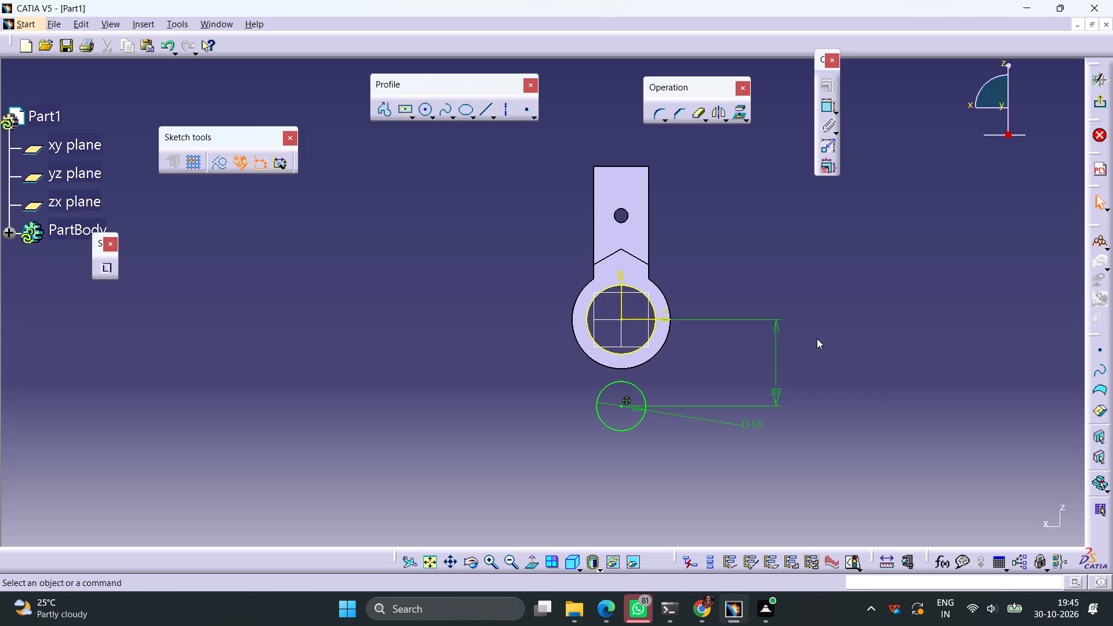
Draw a steep slanted line left of the two circles and make it tangent to the 50 mm circle.
{"action": "left_click", "coordinate": [482, 111]}
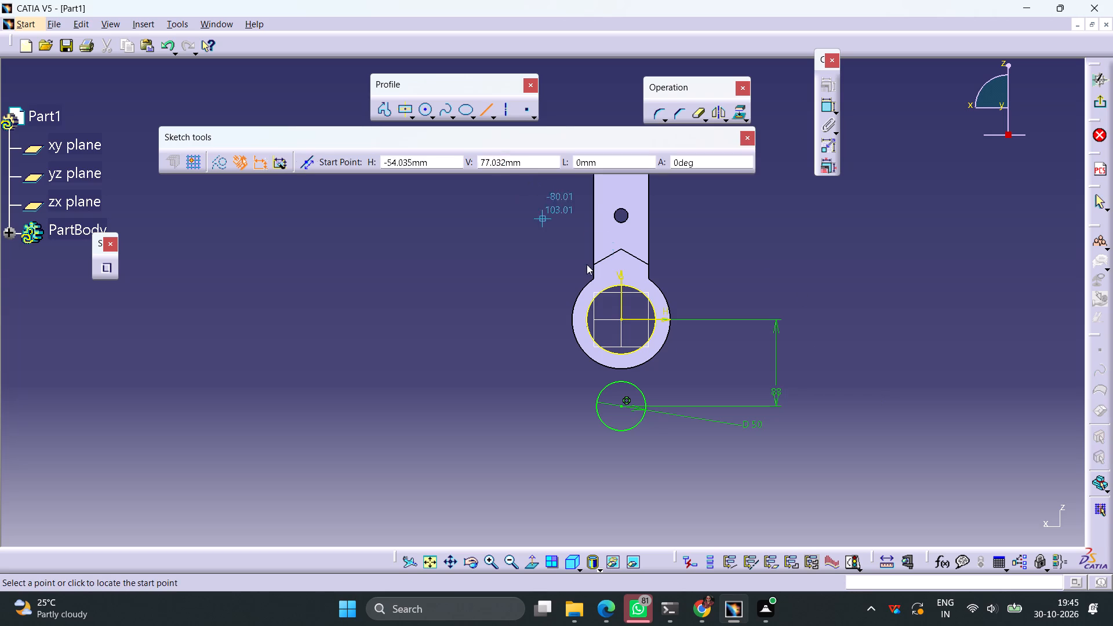
{"action": "left_click", "coordinate": [549, 292]}
{"action": "left_click", "coordinate": [570, 454]}
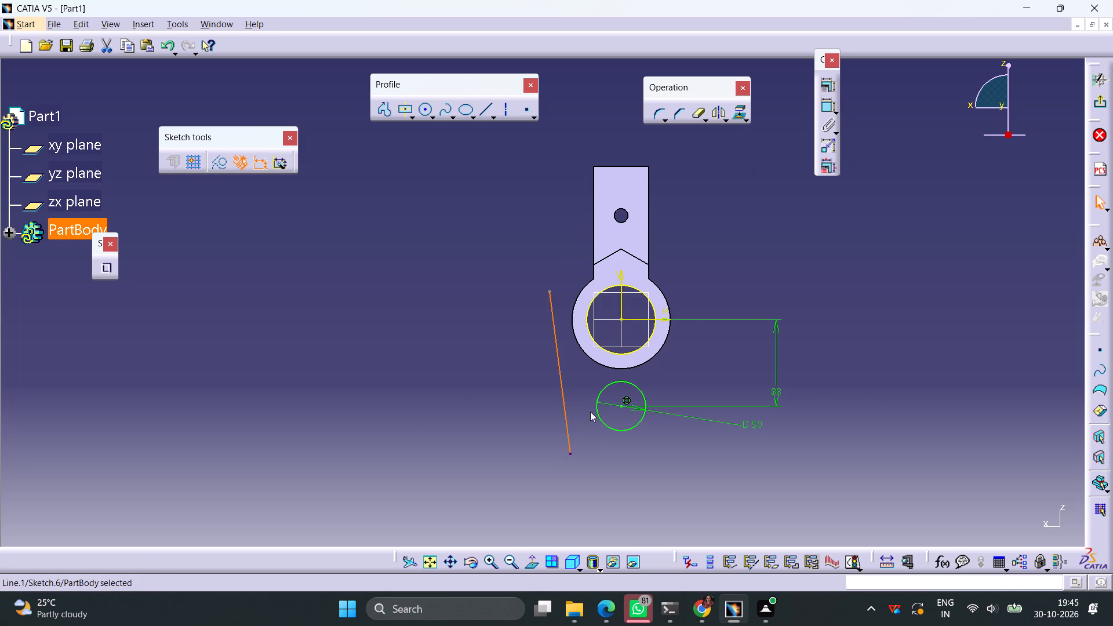
{"action": "left_click", "coordinate": [599, 412], "text": "ctrl"}
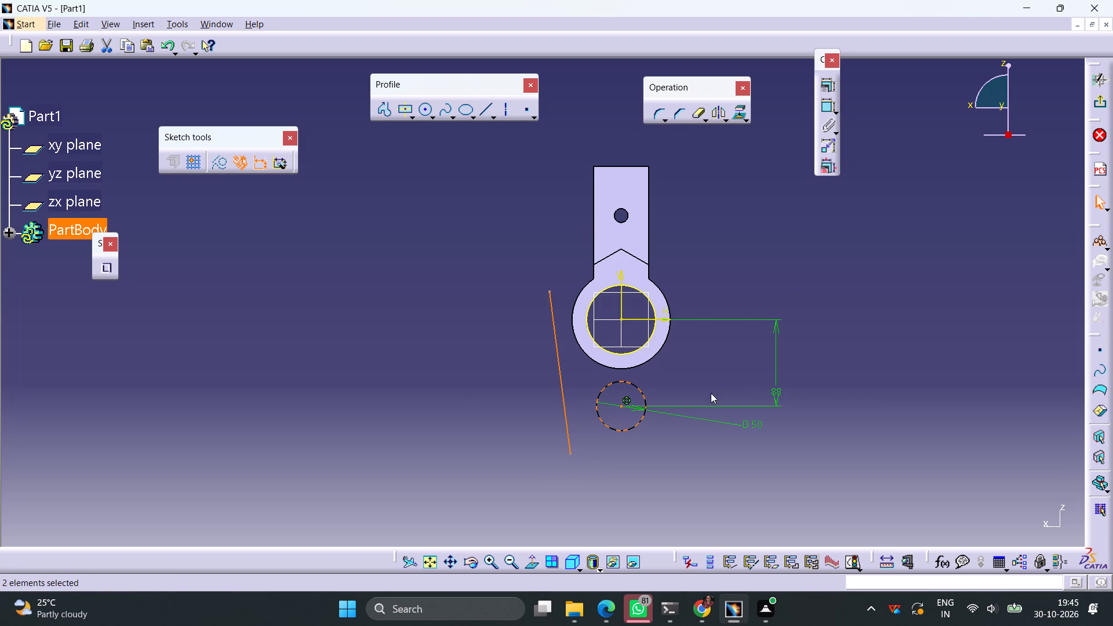
{"action": "left_click", "coordinate": [830, 85]}
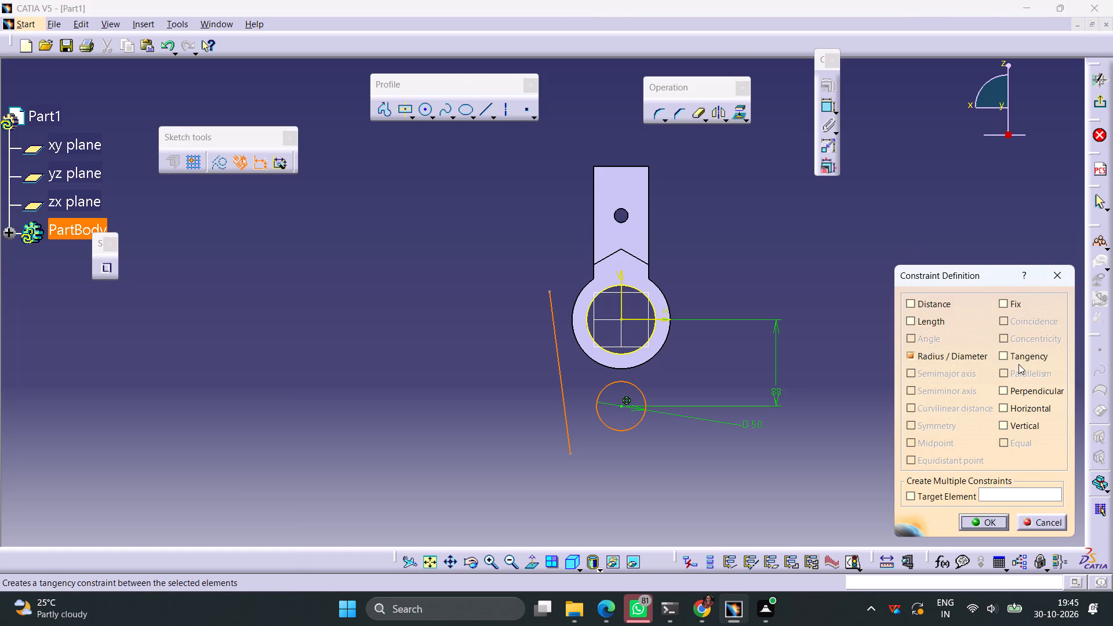
{"action": "left_click", "coordinate": [1017, 358]}
{"action": "left_click", "coordinate": [1002, 526]}
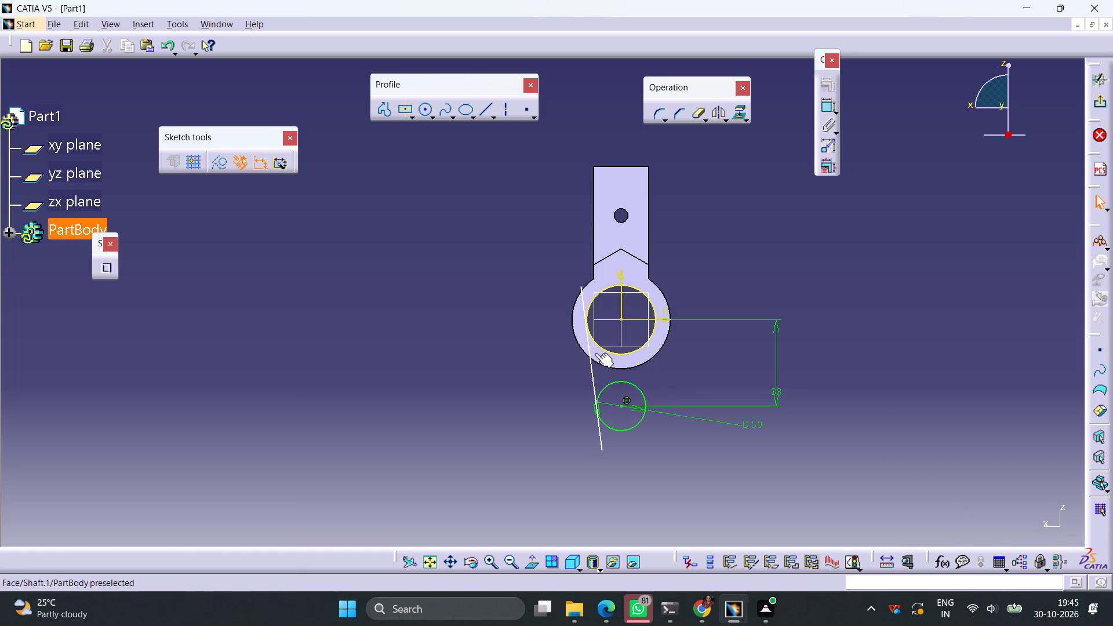
Make the slanted line tangent to the projected bore circle as well.
{"action": "left_click", "coordinate": [591, 351]}
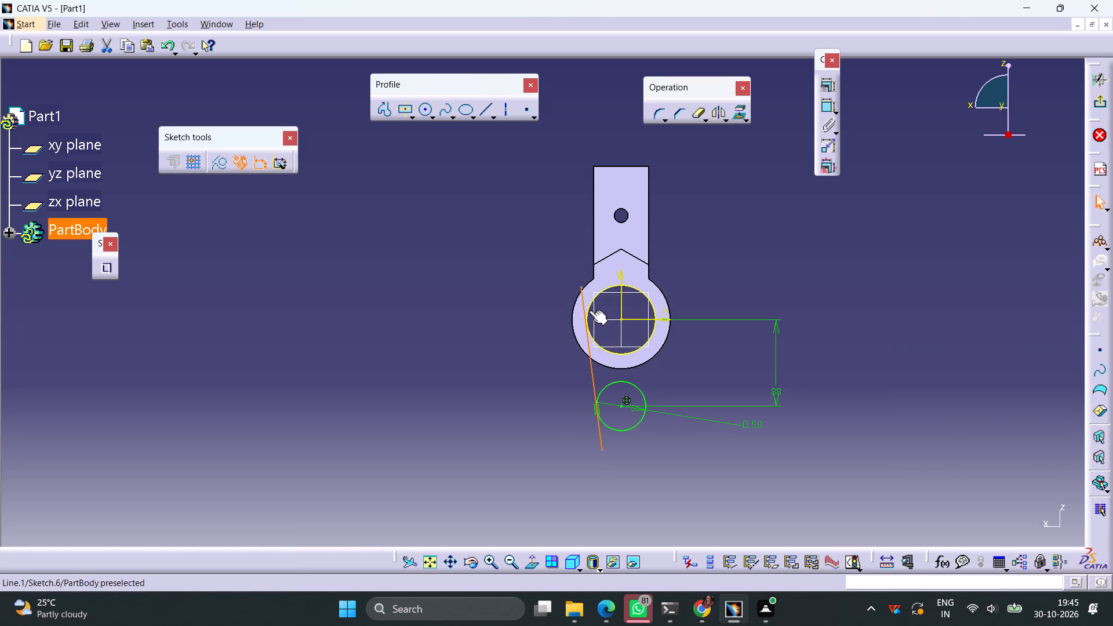
{"action": "left_click", "coordinate": [589, 310], "text": "ctrl"}
{"action": "left_click", "coordinate": [825, 88]}
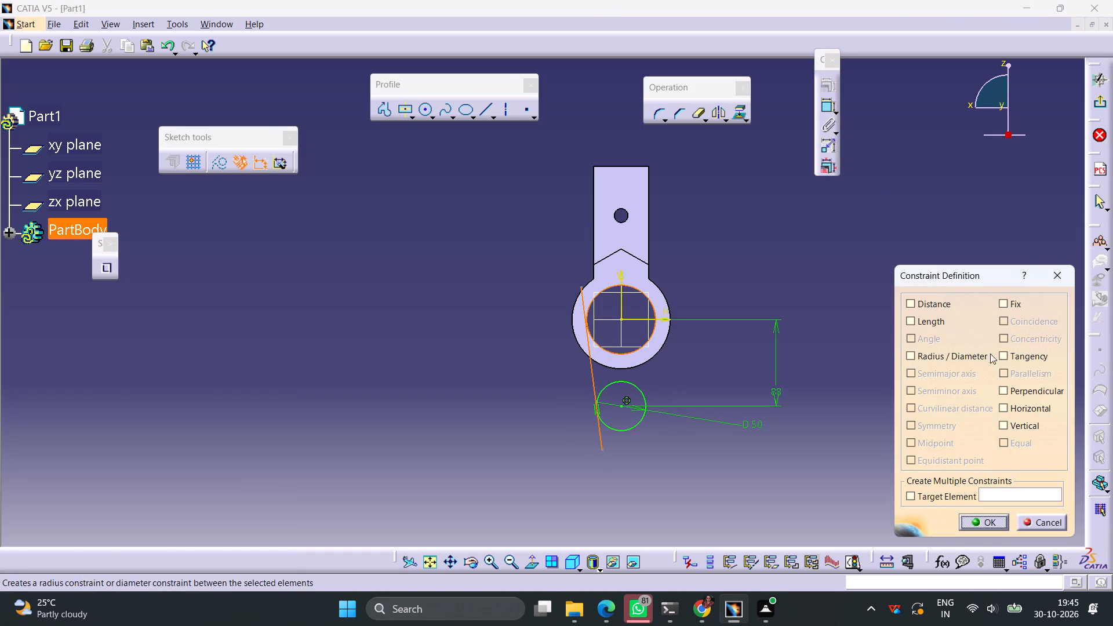
{"action": "left_click", "coordinate": [1012, 353]}
{"action": "left_click", "coordinate": [1001, 526]}
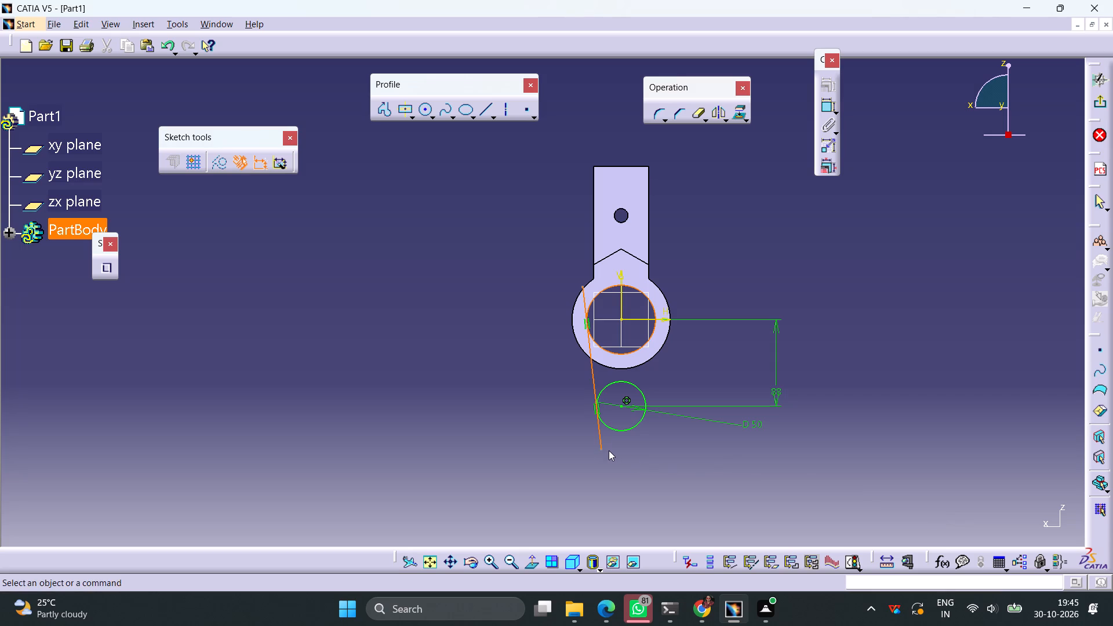
Constrain the tangent line's lower endpoint coincident with the 50 mm circle and its upper endpoint coincident with the projected bore circle.
{"action": "left_click", "coordinate": [602, 450]}
{"action": "left_click", "coordinate": [617, 431], "text": "ctrl"}
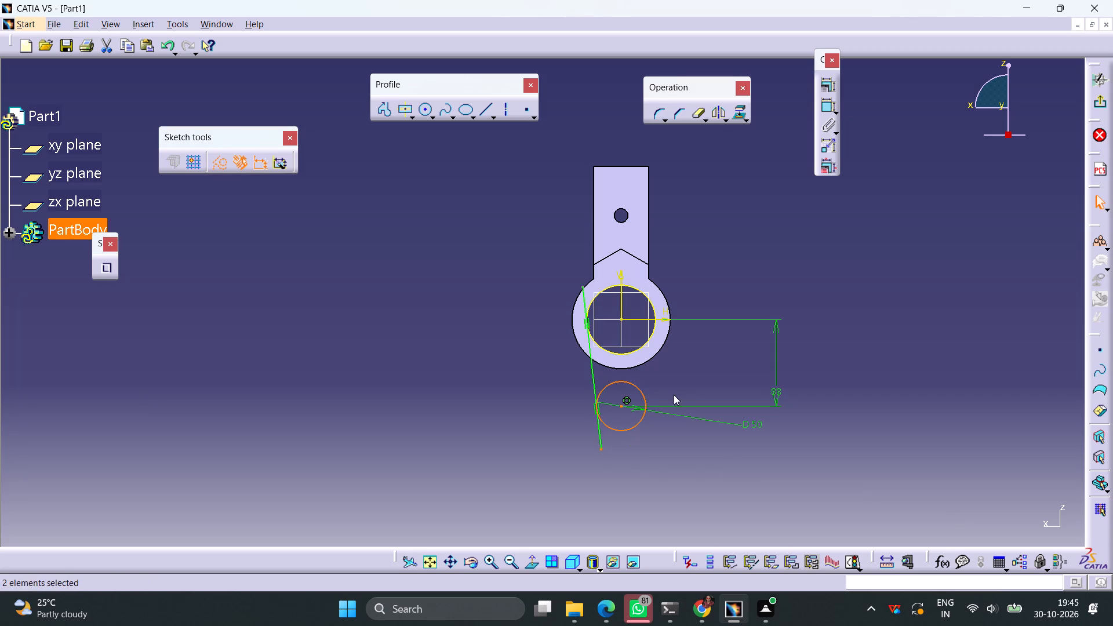
{"action": "left_click", "coordinate": [821, 85]}
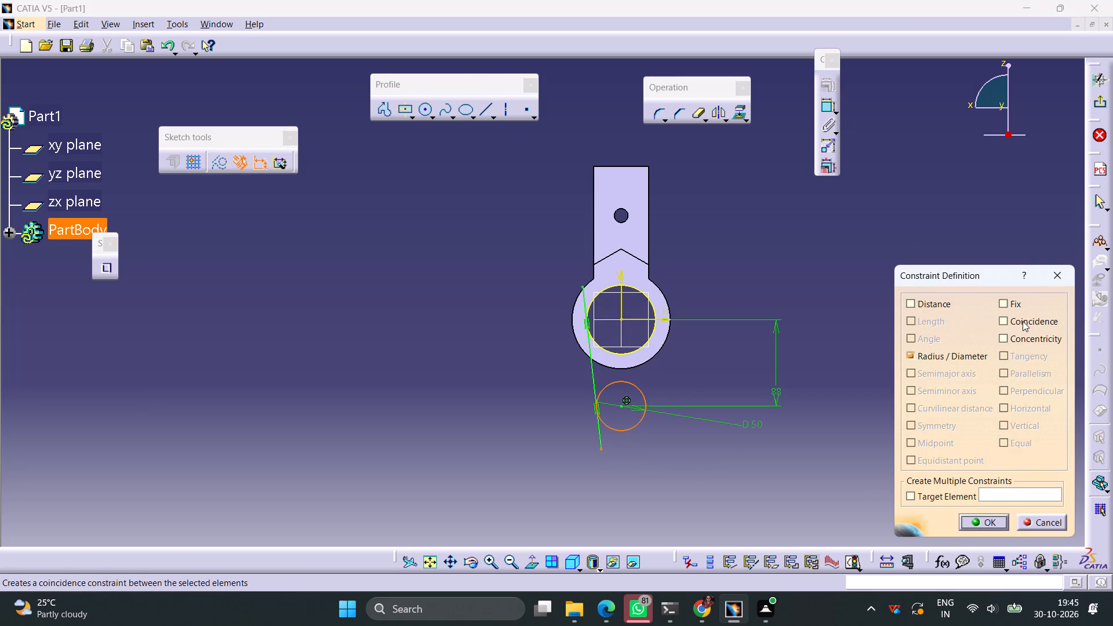
{"action": "left_click", "coordinate": [1023, 321]}
{"action": "left_click", "coordinate": [996, 518]}
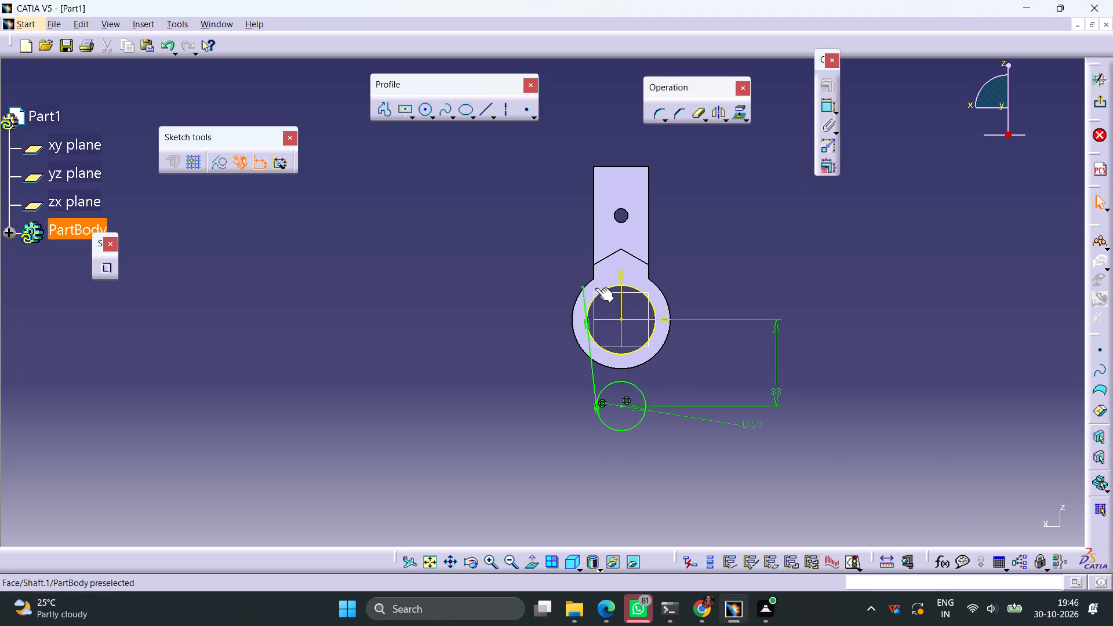
{"action": "left_click", "coordinate": [584, 285]}
{"action": "left_click", "coordinate": [593, 304], "text": "ctrl"}
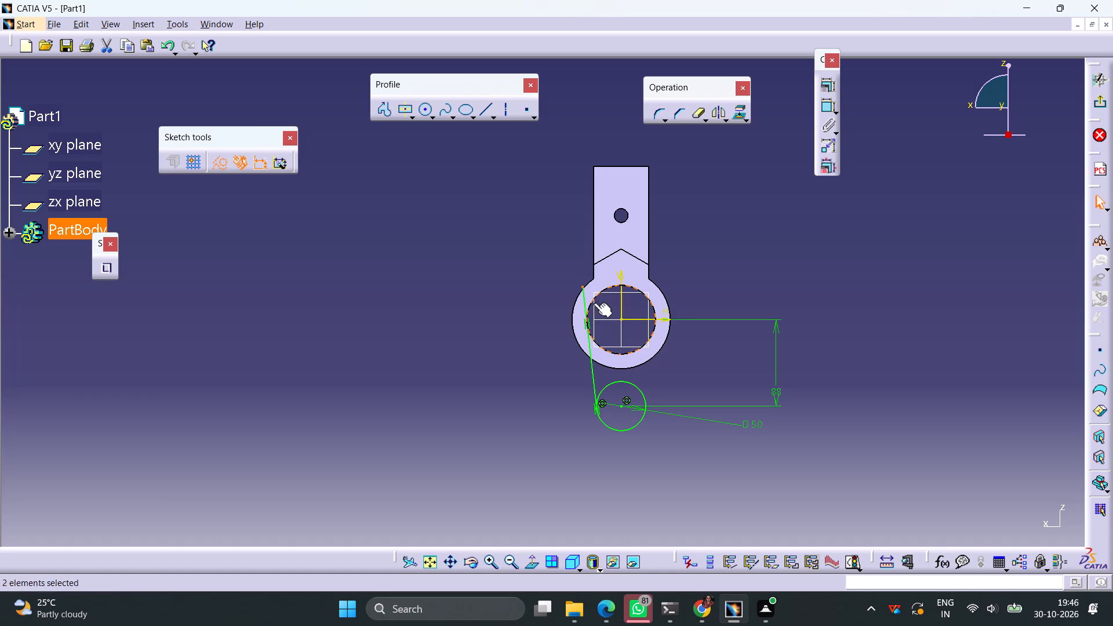
{"action": "left_click", "coordinate": [824, 85]}
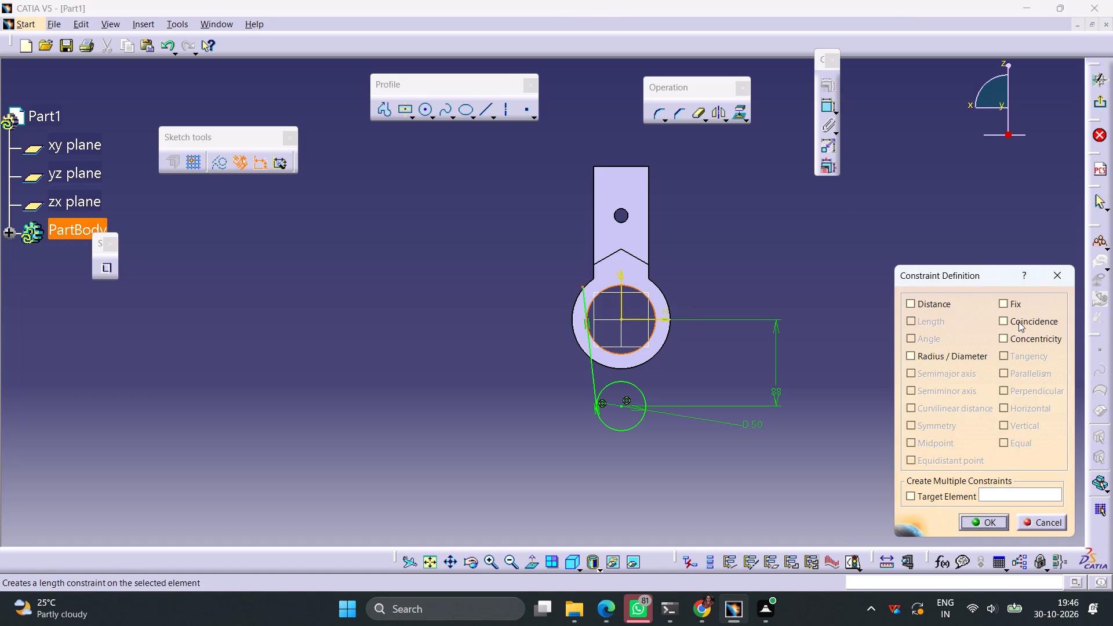
{"action": "left_click", "coordinate": [1019, 322]}
{"action": "left_click", "coordinate": [988, 519]}
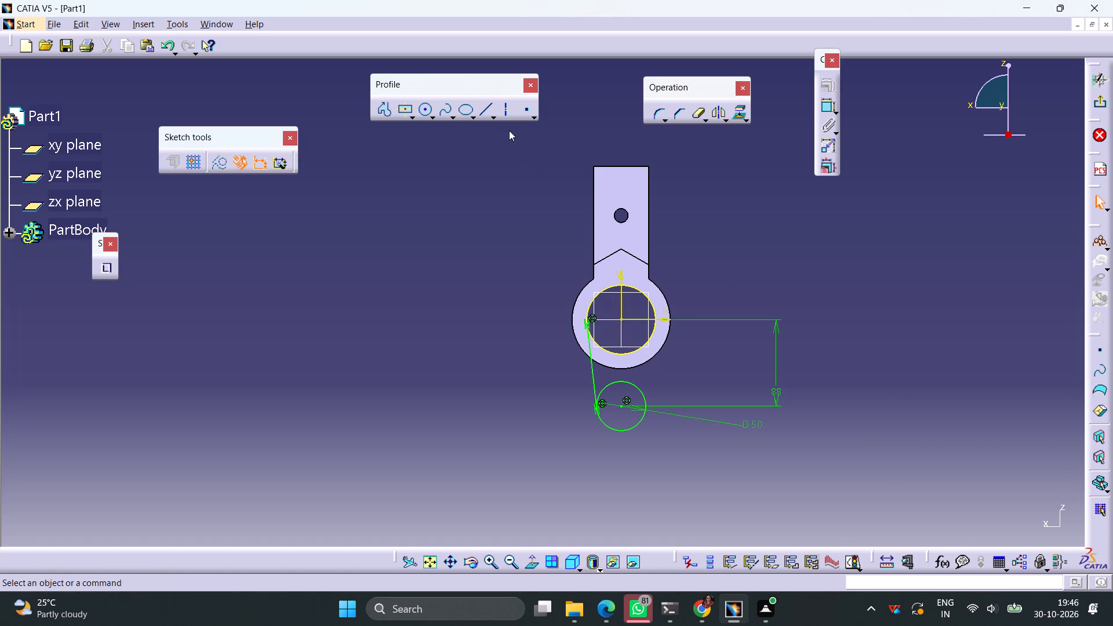
Draw a second slanted line about 235 mm long right of the circles and make it tangent to the projected bore circle.
{"action": "left_click", "coordinate": [483, 112]}
{"action": "left_click", "coordinate": [787, 267]}
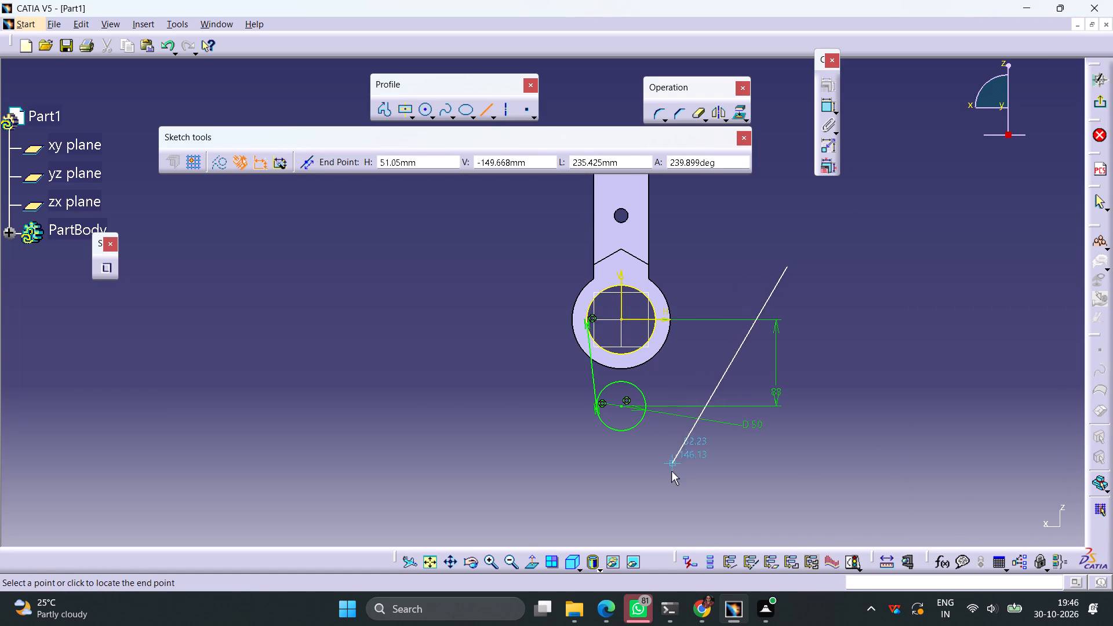
{"action": "left_click", "coordinate": [671, 472]}
{"action": "left_click", "coordinate": [638, 421], "text": "ctrl"}
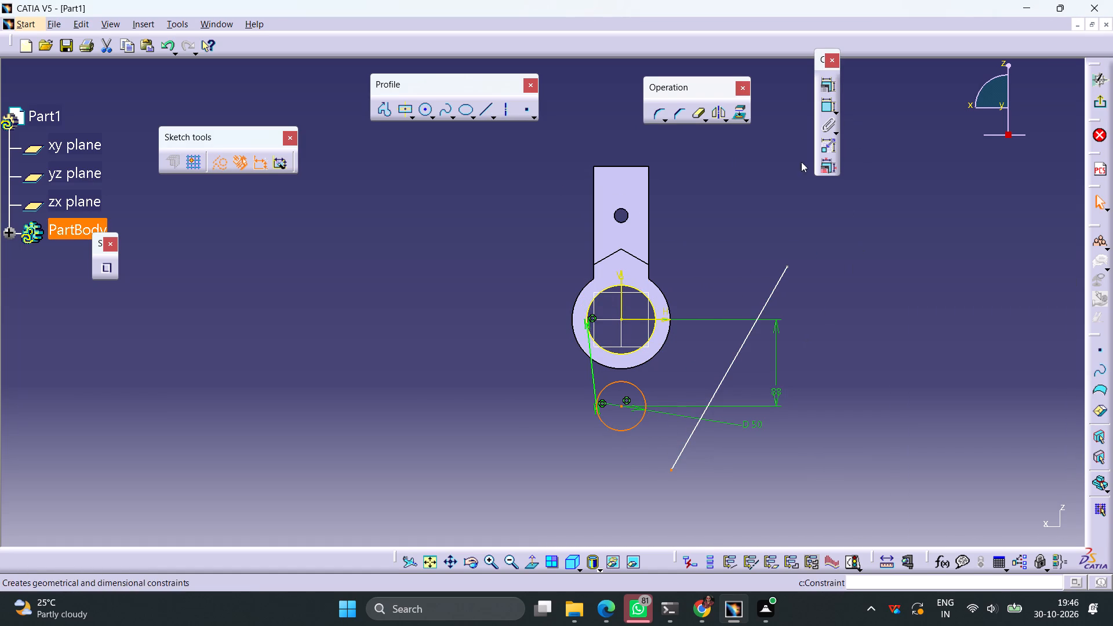
{"action": "left_click", "coordinate": [876, 279]}
{"action": "left_click", "coordinate": [721, 380]}
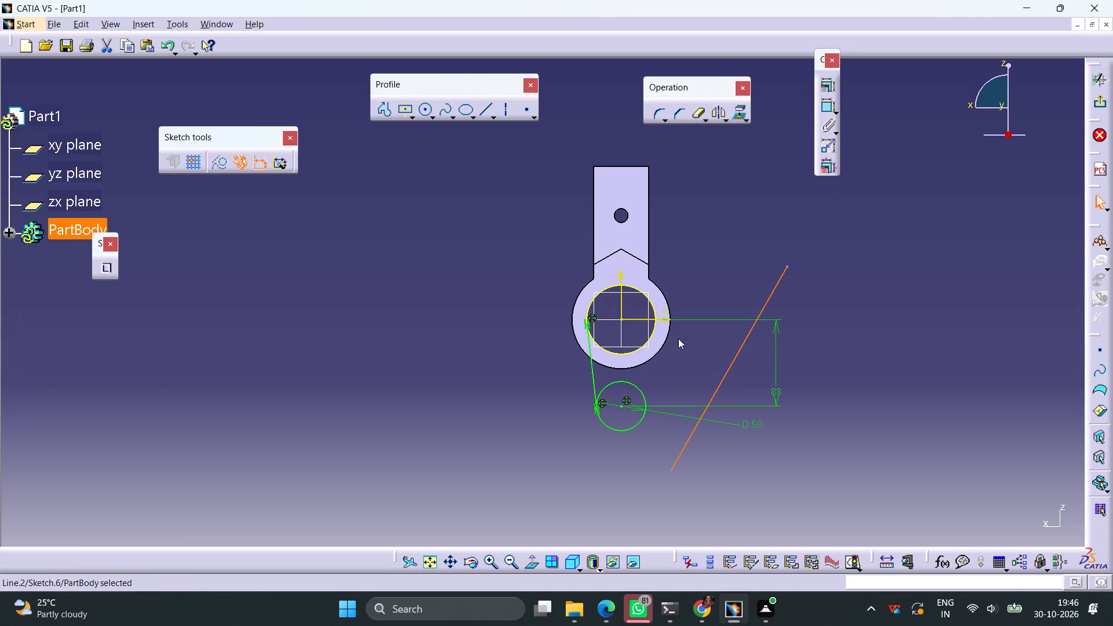
{"action": "left_click", "coordinate": [656, 331], "text": "ctrl"}
{"action": "left_click", "coordinate": [829, 82]}
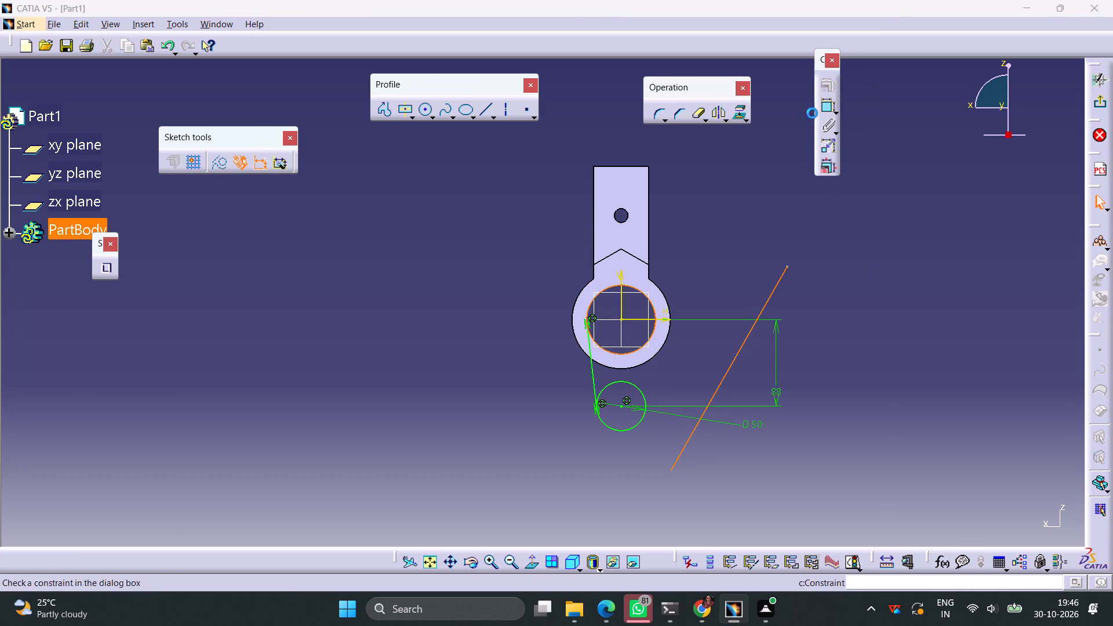
{"action": "left_click", "coordinate": [1006, 354]}
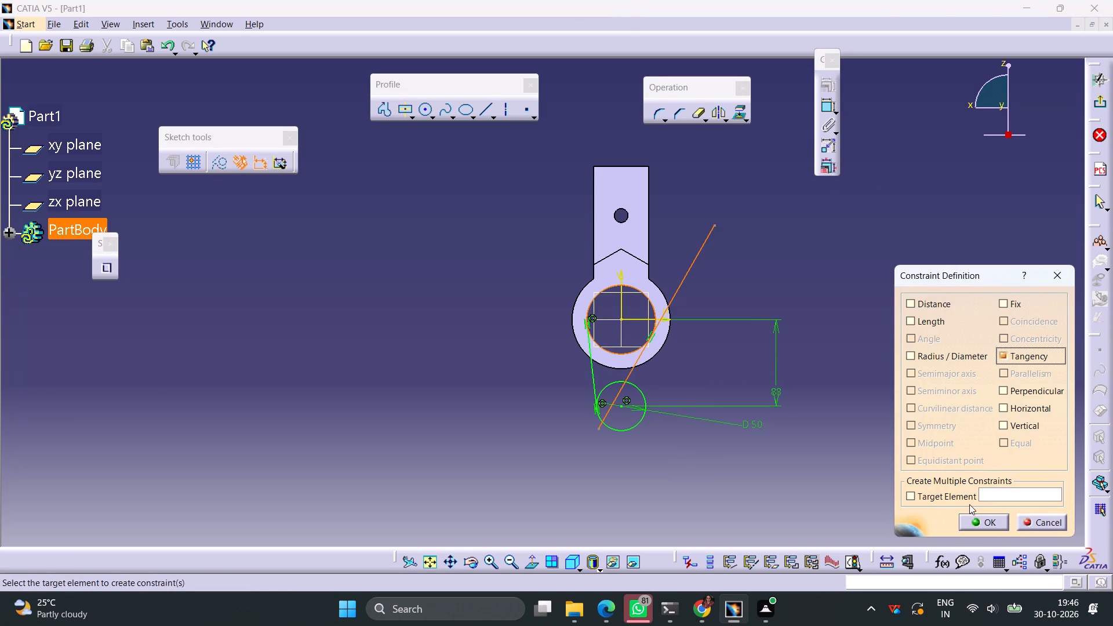
{"action": "left_click", "coordinate": [981, 515]}
Swing the second line to the outer side of the 50 mm circle and make it tangent to that circle.
{"action": "left_click_drag", "start_coordinate": [618, 393], "coordinate": [648, 413]}
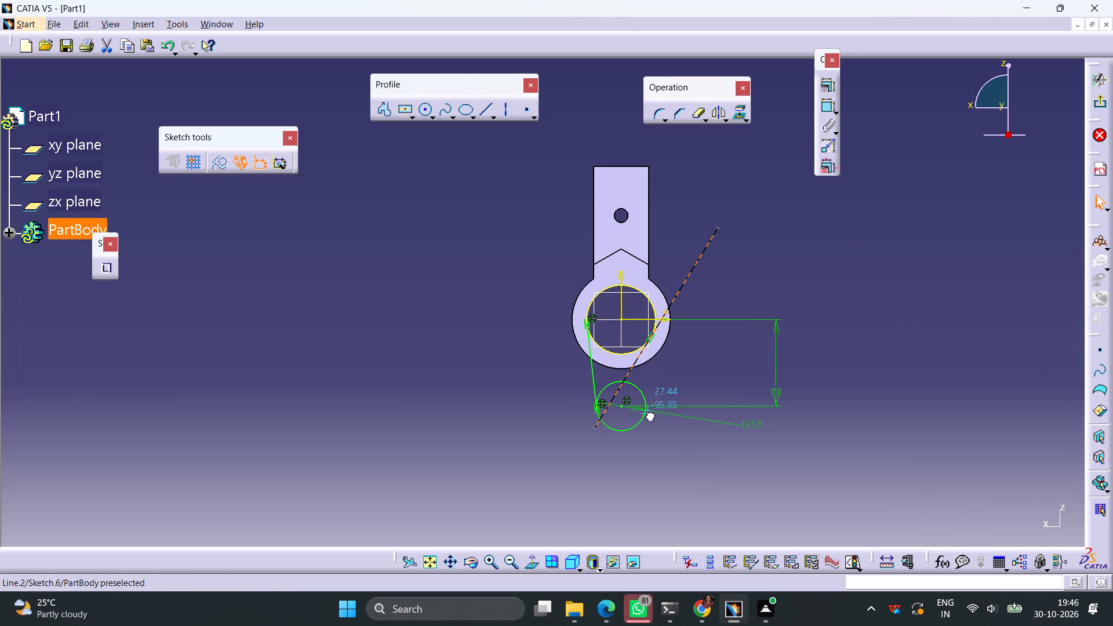
{"action": "left_click_drag", "start_coordinate": [648, 413], "coordinate": [679, 388]}
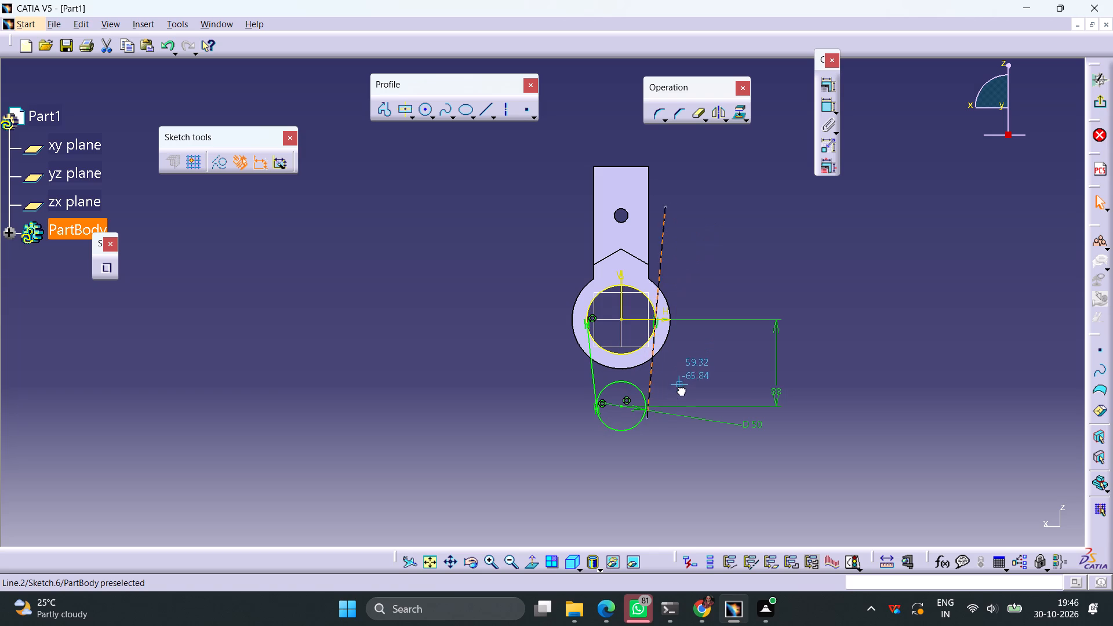
{"action": "left_click_drag", "start_coordinate": [679, 388], "coordinate": [685, 378]}
{"action": "left_click", "coordinate": [646, 401], "text": "ctrl"}
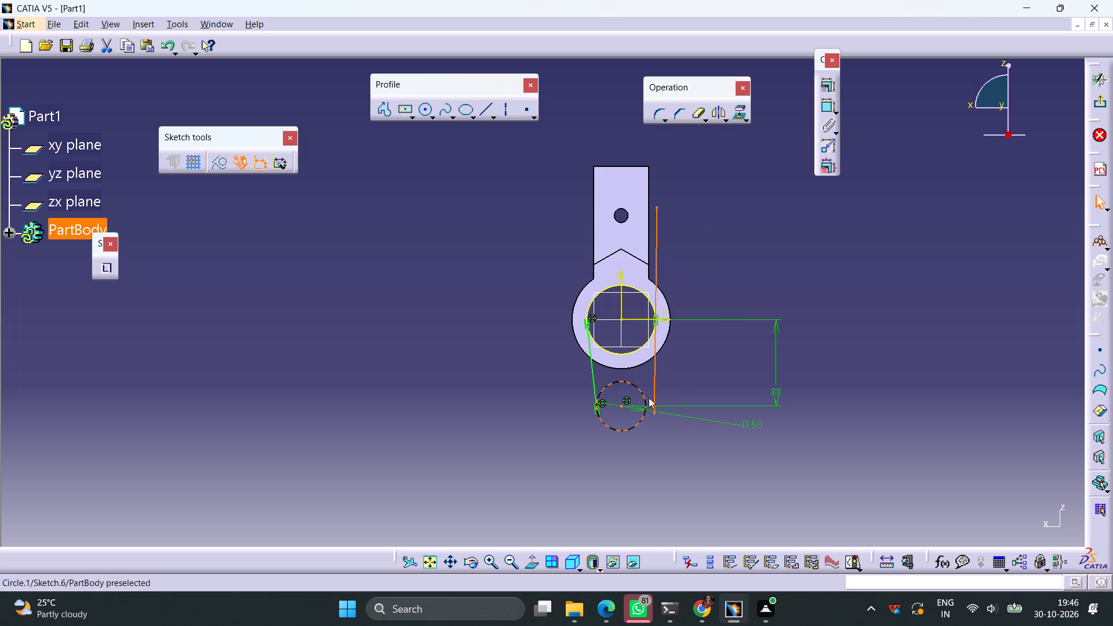
{"action": "left_click", "coordinate": [831, 89]}
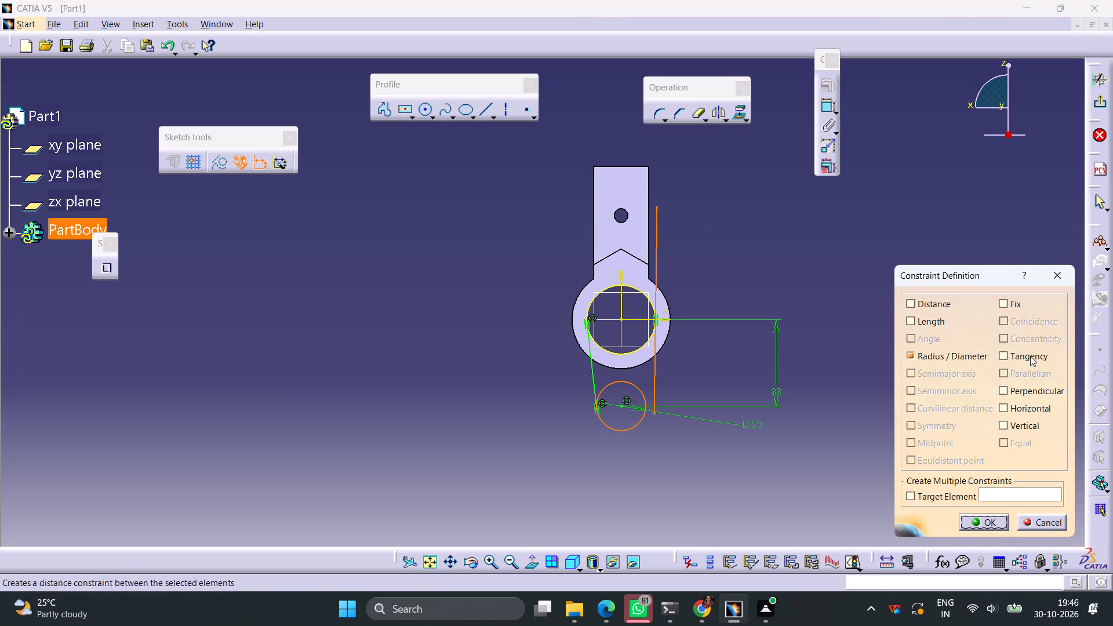
{"action": "left_click", "coordinate": [1030, 356]}
{"action": "left_click", "coordinate": [987, 517]}
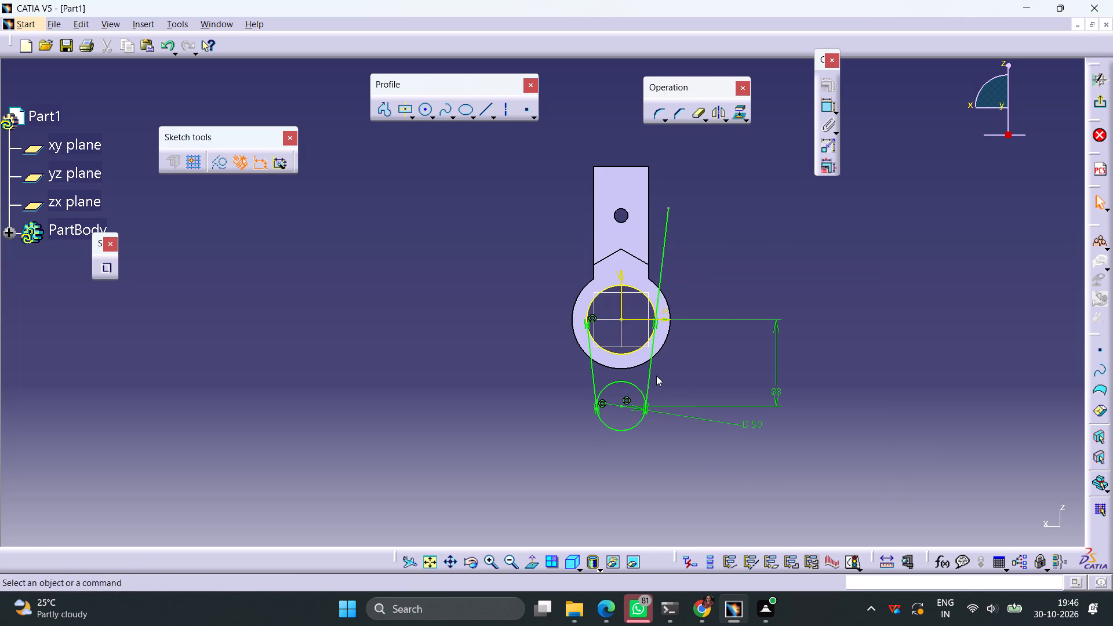
Constrain the second line's lower endpoint coincident with the 50 mm circle and its upper endpoint coincident with the projected bore circle.
{"action": "left_click_drag", "start_coordinate": [649, 384], "coordinate": [654, 407]}
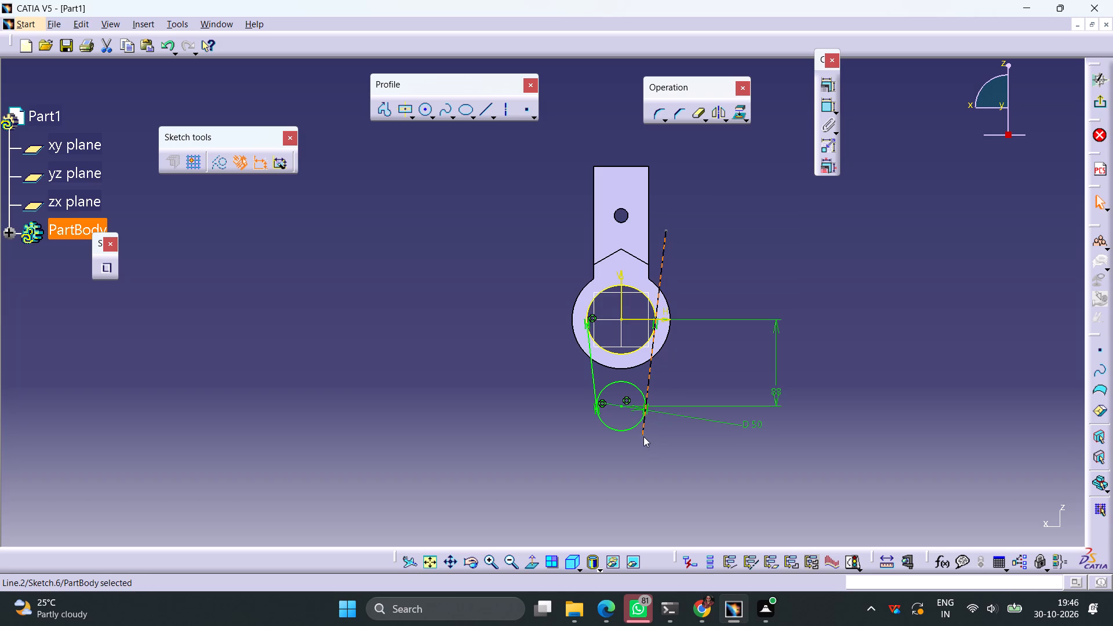
{"action": "left_click", "coordinate": [642, 436]}
{"action": "left_click", "coordinate": [630, 430], "text": "ctrl"}
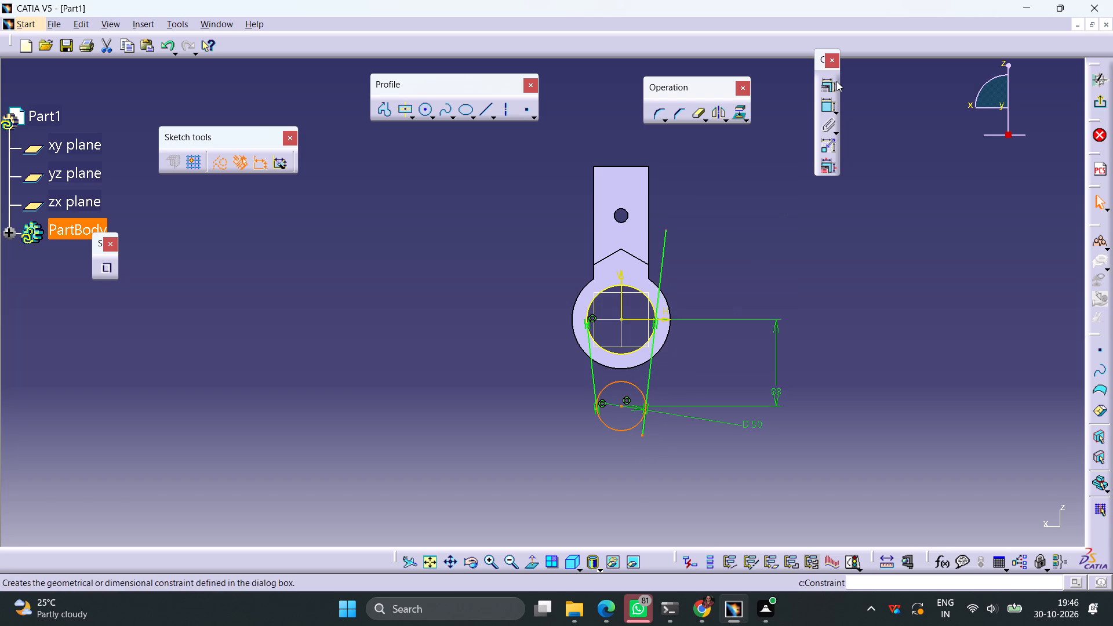
{"action": "left_click", "coordinate": [832, 83]}
{"action": "left_click", "coordinate": [1019, 321]}
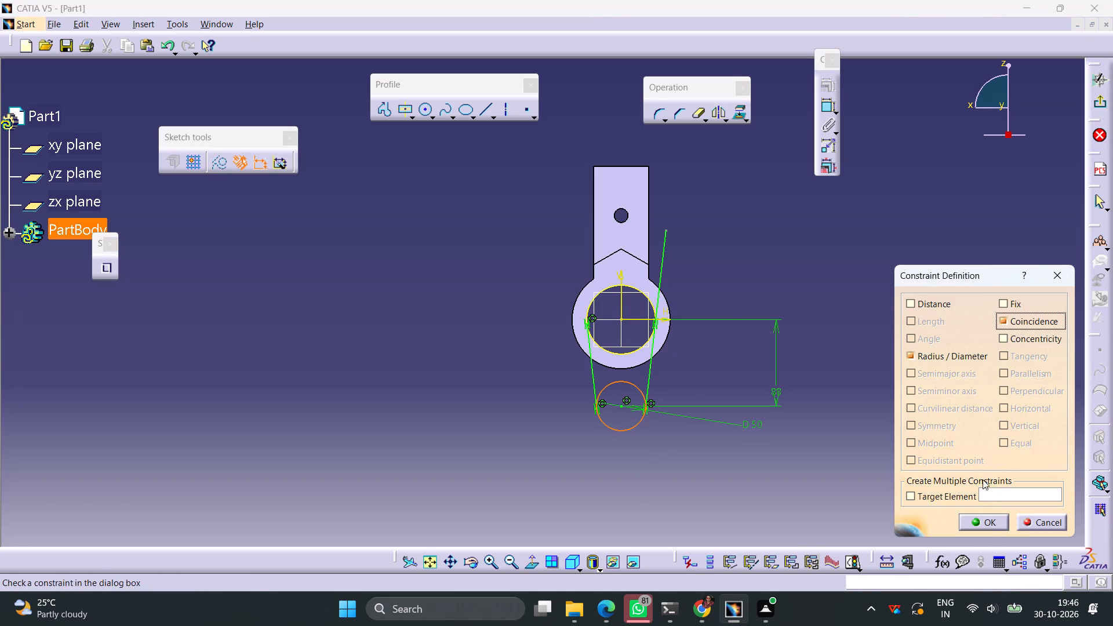
{"action": "left_click", "coordinate": [991, 519]}
{"action": "left_click", "coordinate": [665, 231]}
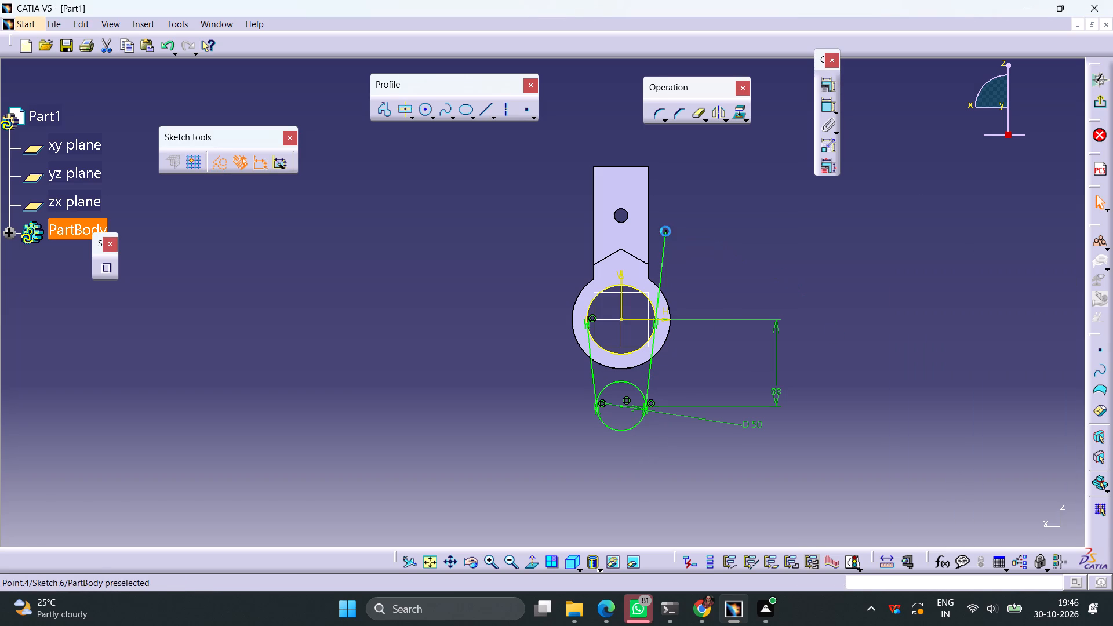
{"action": "left_click", "coordinate": [626, 286], "text": "ctrl"}
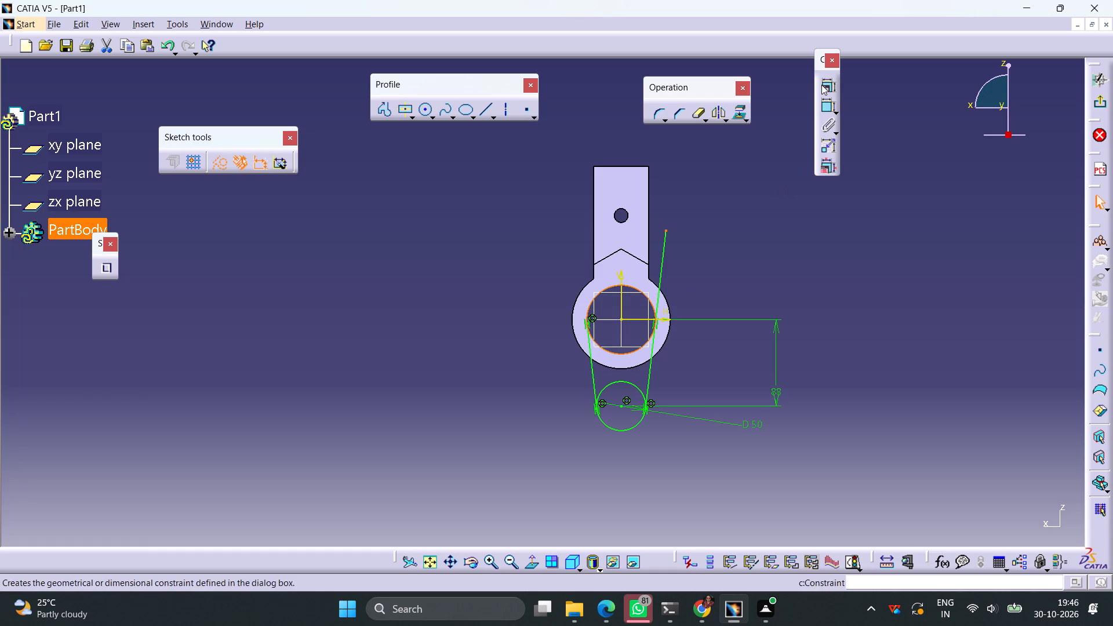
{"action": "left_click", "coordinate": [821, 85]}
{"action": "left_click", "coordinate": [1030, 320]}
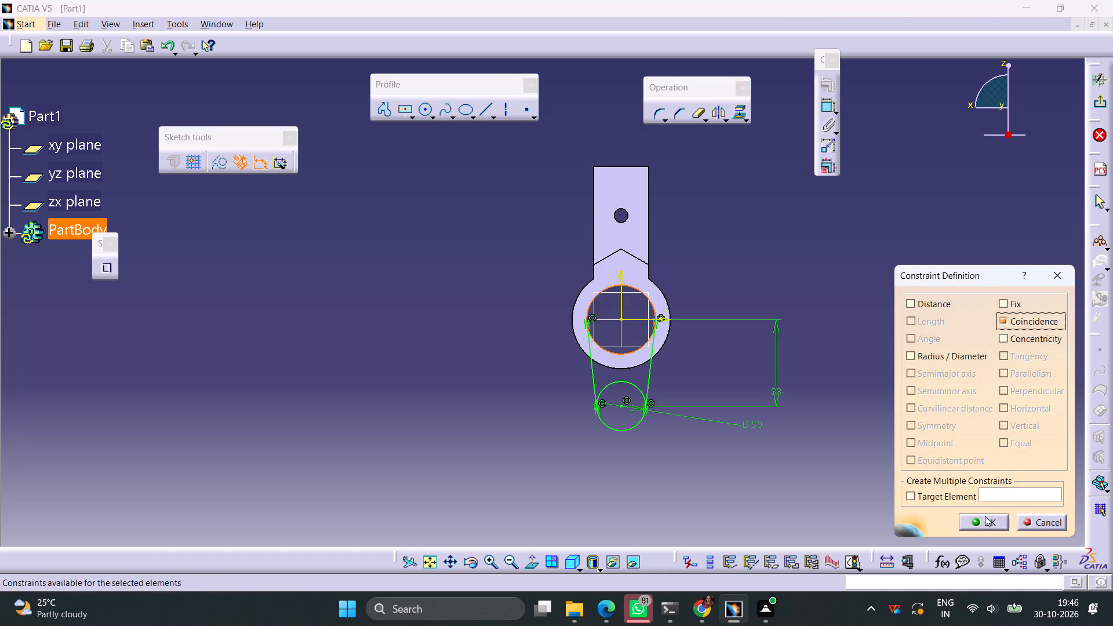
{"action": "left_click", "coordinate": [985, 521]}
Trim away the upper arcs of the projected bore circle and the 50 mm circle between the tangent lines, and exit the sketch.
{"action": "left_click", "coordinate": [697, 112]}
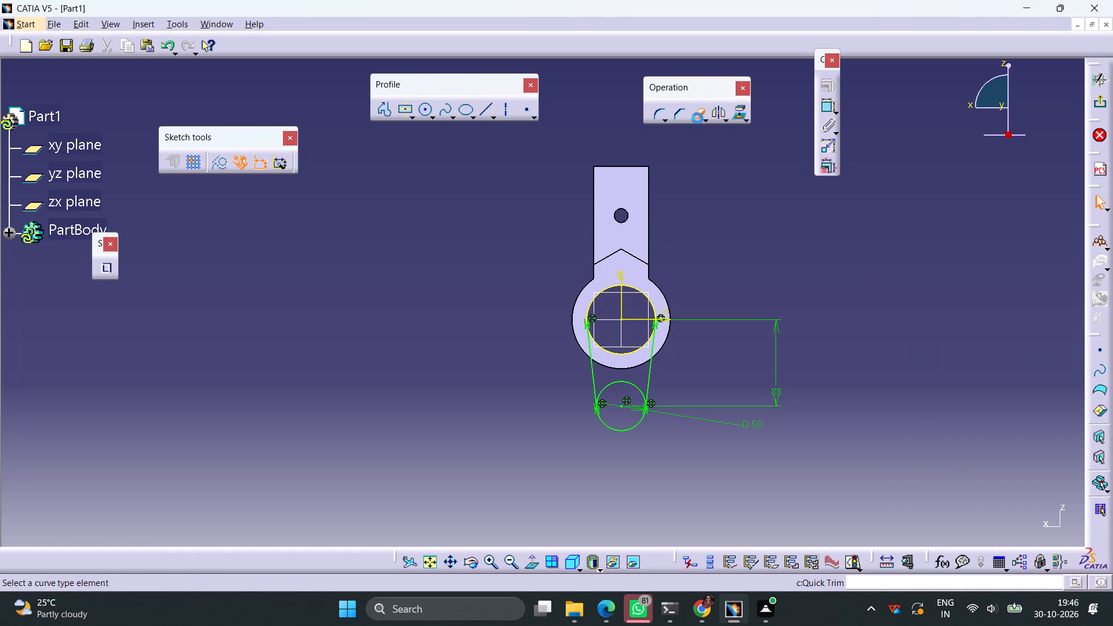
{"action": "left_click", "coordinate": [632, 288]}
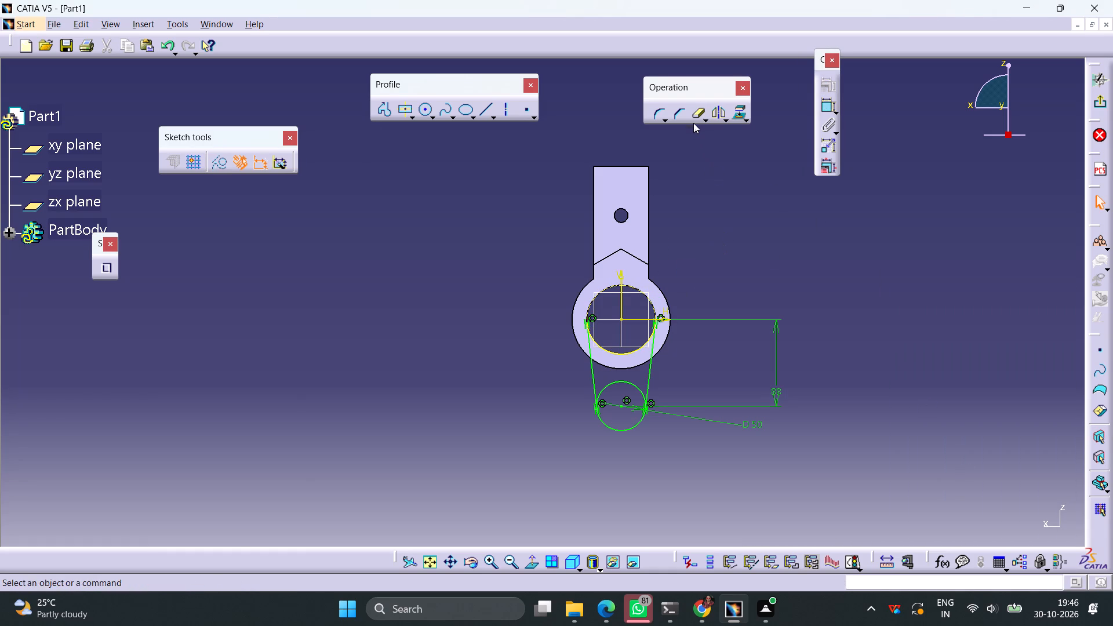
{"action": "left_click", "coordinate": [694, 115]}
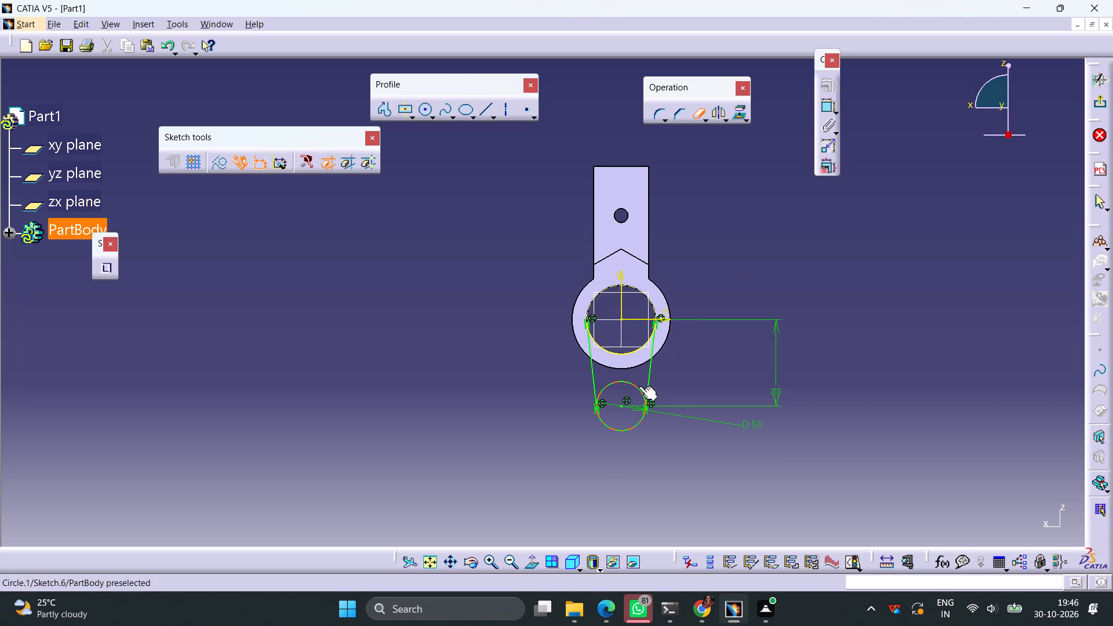
{"action": "left_click", "coordinate": [639, 386]}
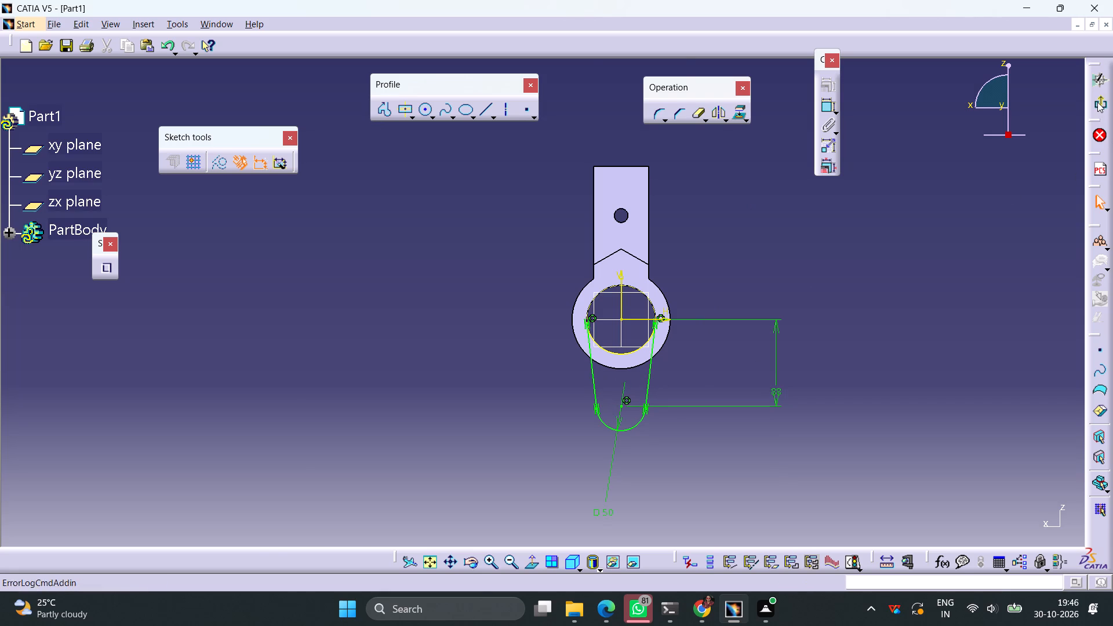
{"action": "left_click", "coordinate": [1097, 102]}
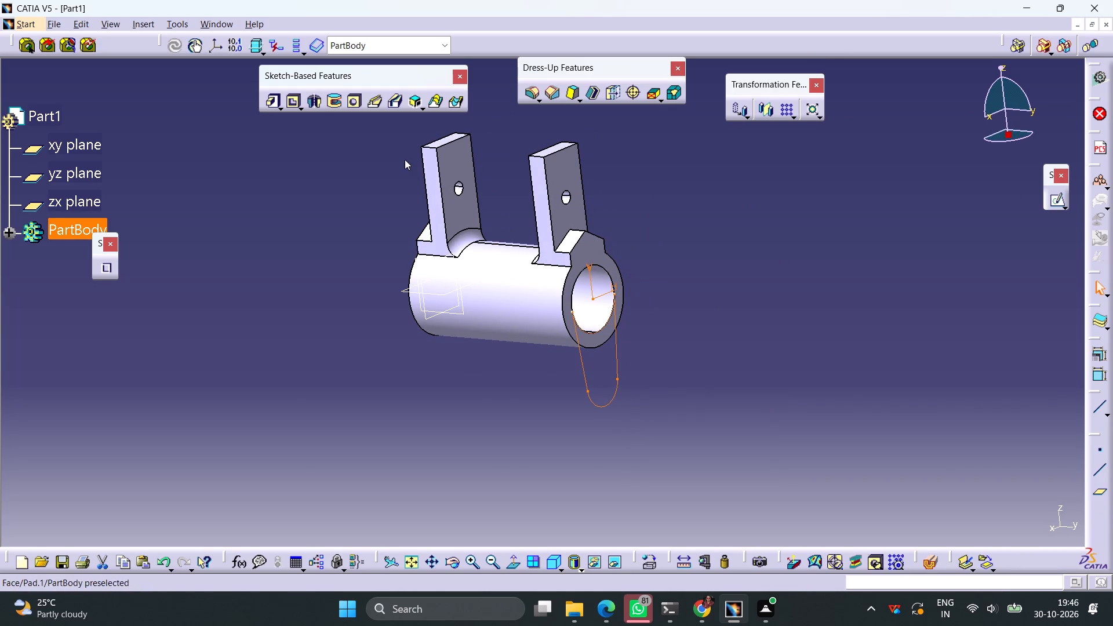
Pad the lower lug profile 50 mm in the reversed direction, back along the cylinder.
{"action": "left_click", "coordinate": [274, 100]}
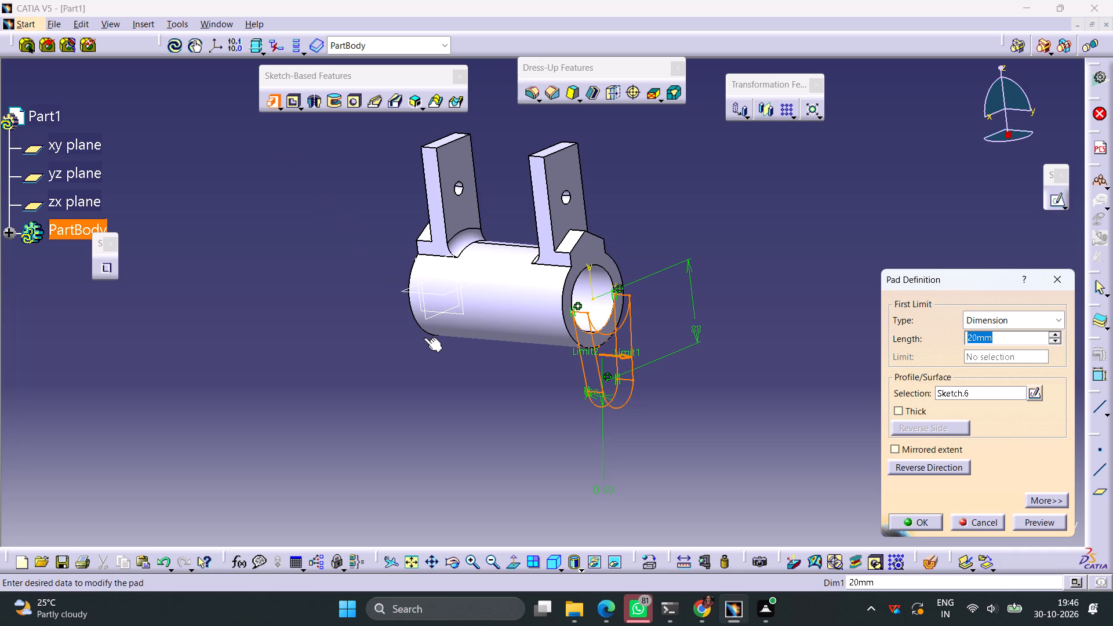
{"action": "type", "text": "50"}
{"action": "left_click", "coordinate": [795, 441]}
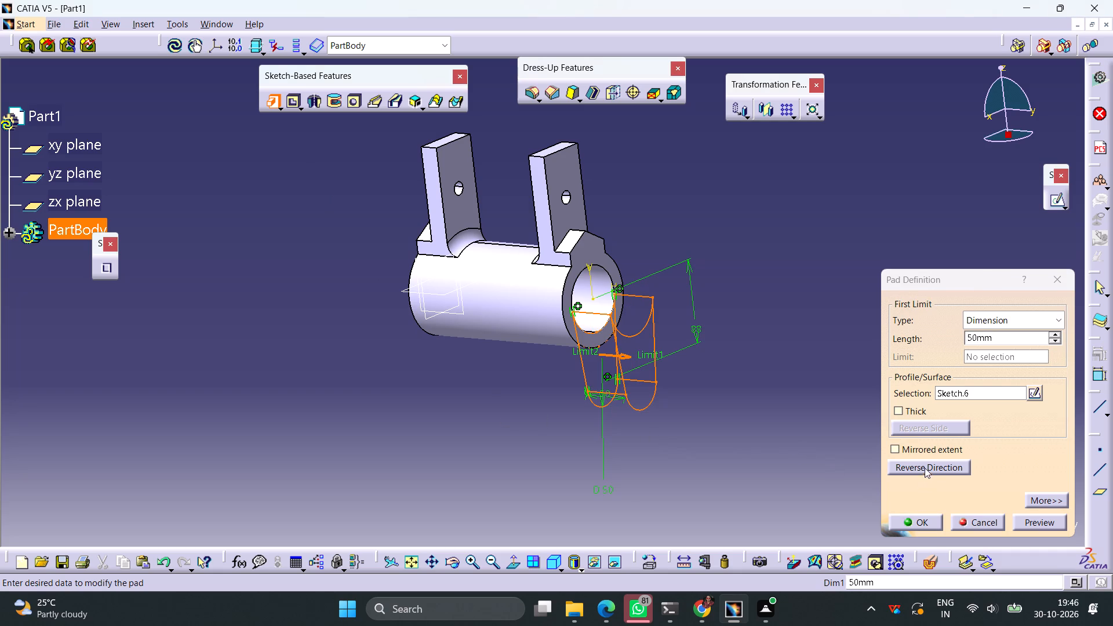
{"action": "left_click", "coordinate": [925, 466]}
{"action": "left_click", "coordinate": [1045, 523]}
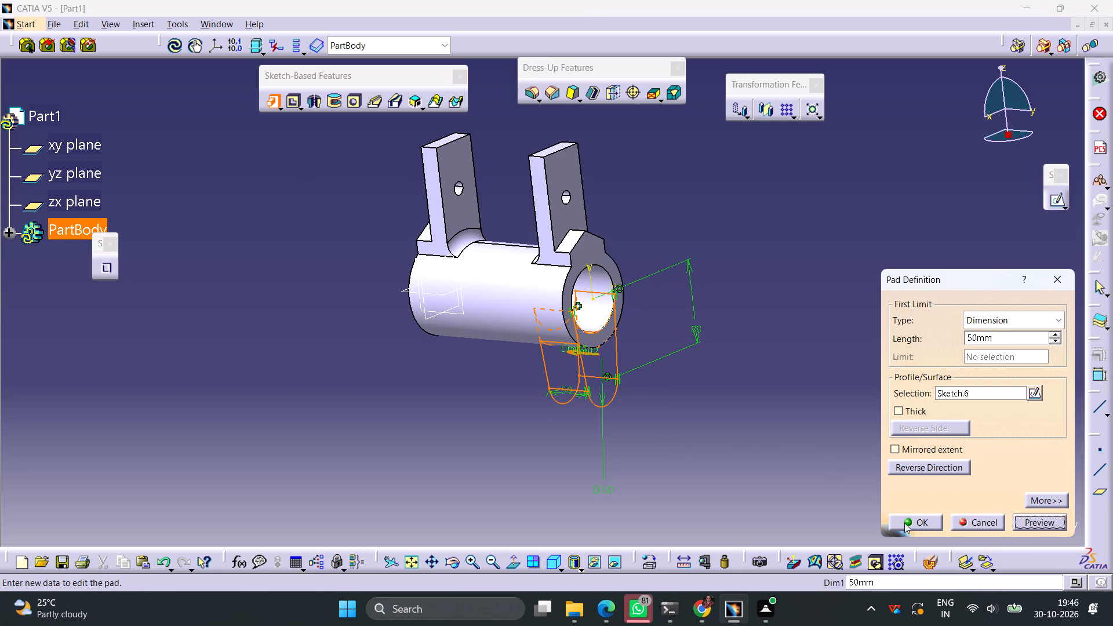
{"action": "left_click", "coordinate": [920, 522]}
{"action": "left_click", "coordinate": [803, 450]}
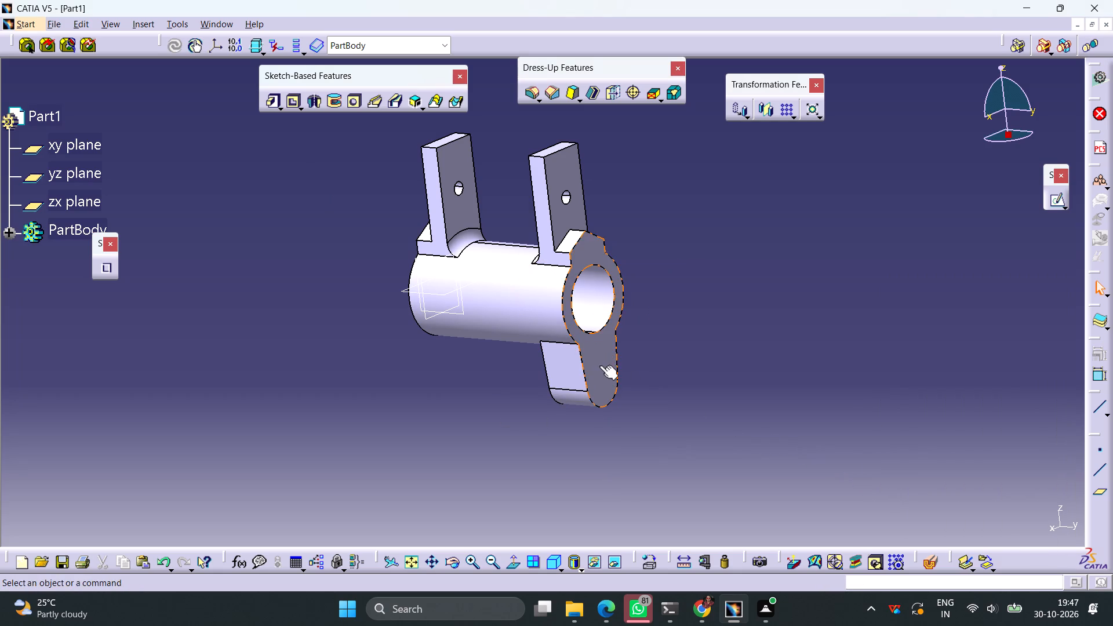
Start a sketch on the lower lug's outer end face and draw a 25 mm diameter circle beside the part.
{"action": "left_click", "coordinate": [599, 366]}
{"action": "left_click", "coordinate": [1056, 202]}
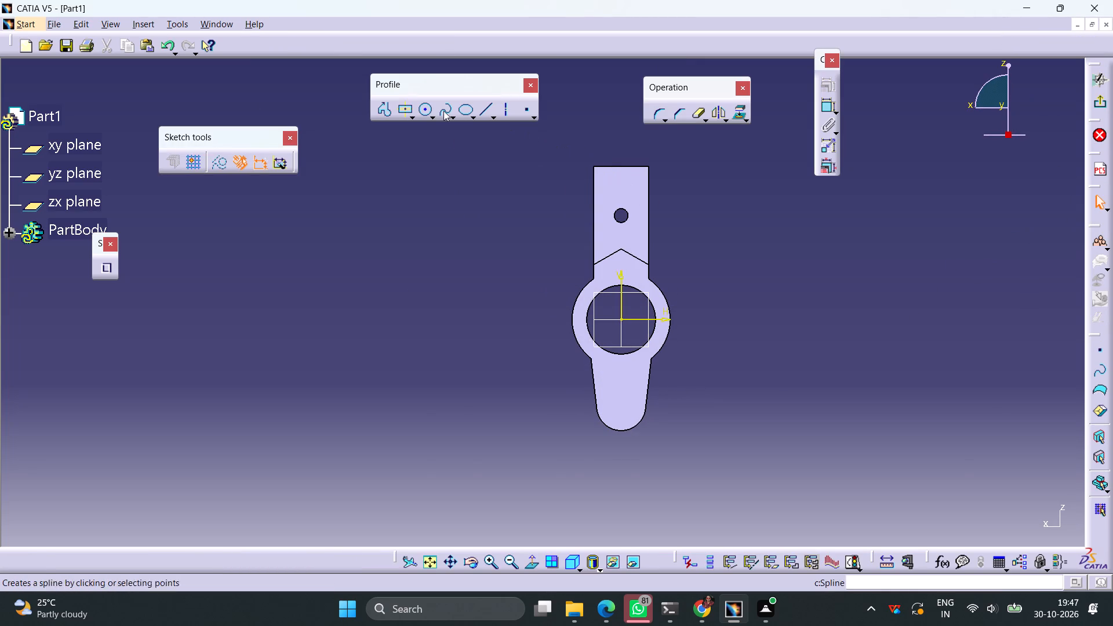
{"action": "left_click", "coordinate": [423, 108]}
{"action": "left_click", "coordinate": [766, 381]}
{"action": "left_click", "coordinate": [780, 372]}
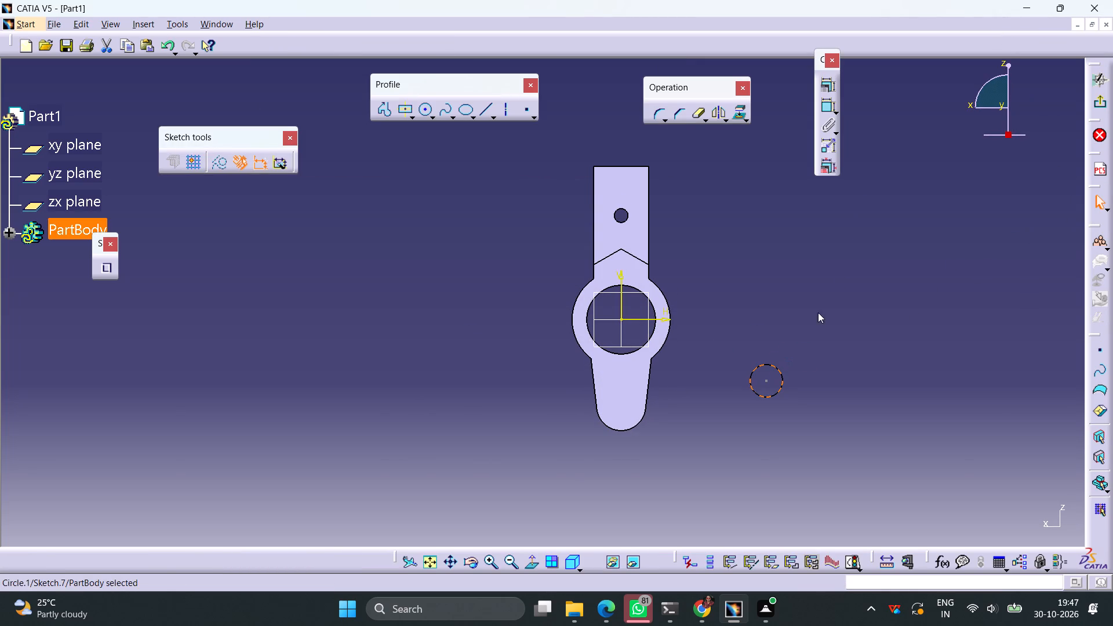
{"action": "left_click", "coordinate": [823, 104]}
{"action": "left_click", "coordinate": [846, 295]}
{"action": "double_click", "coordinate": [852, 291]}
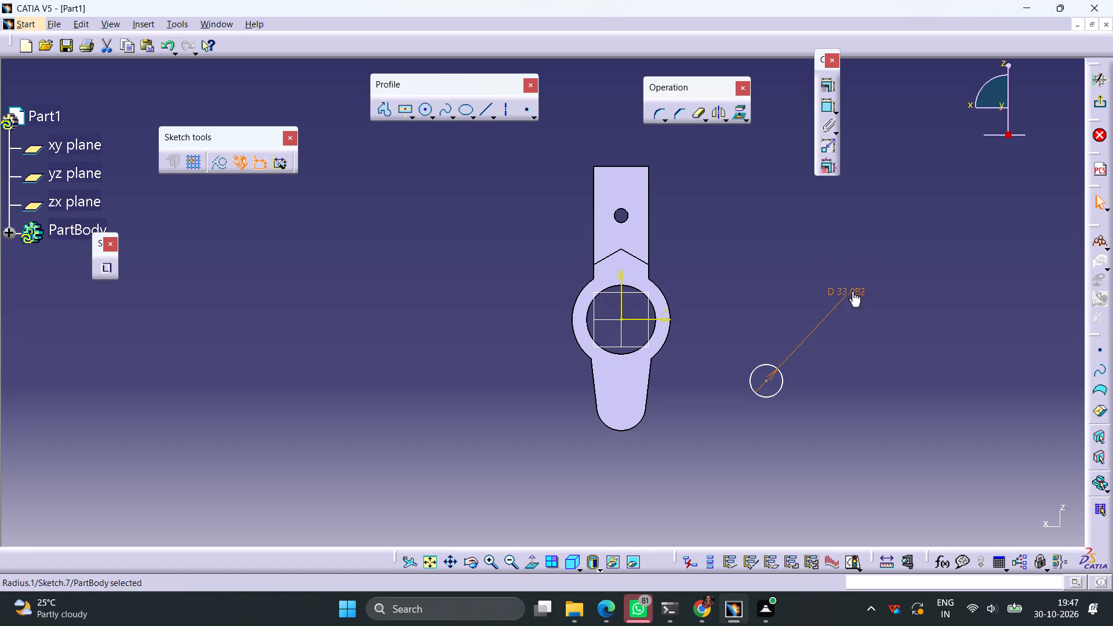
{"action": "type", "text": "25"}
{"action": "key", "text": "Return"}
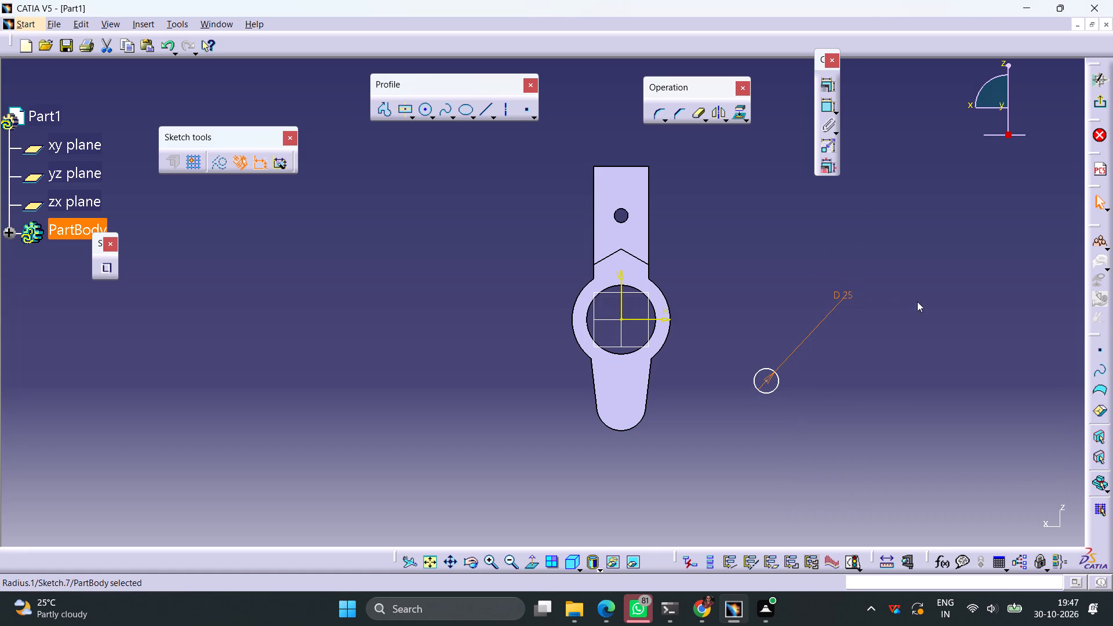
Make the 25 mm circle concentric with the lug's rounded lower edge and exit the sketch.
{"action": "left_click", "coordinate": [775, 392]}
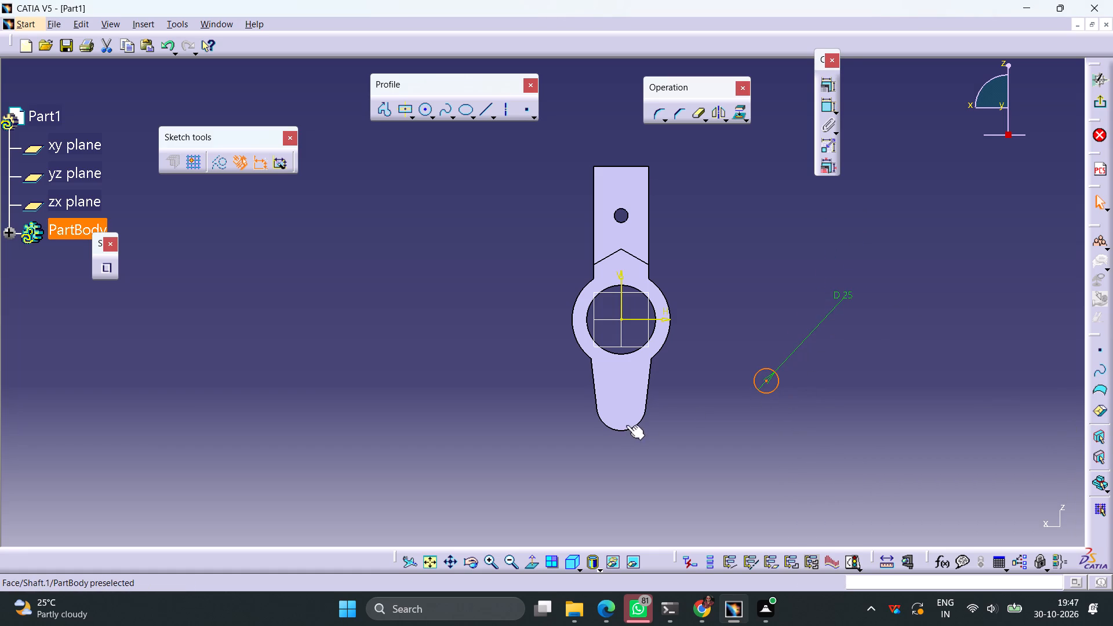
{"action": "left_click", "coordinate": [624, 432], "text": "ctrl"}
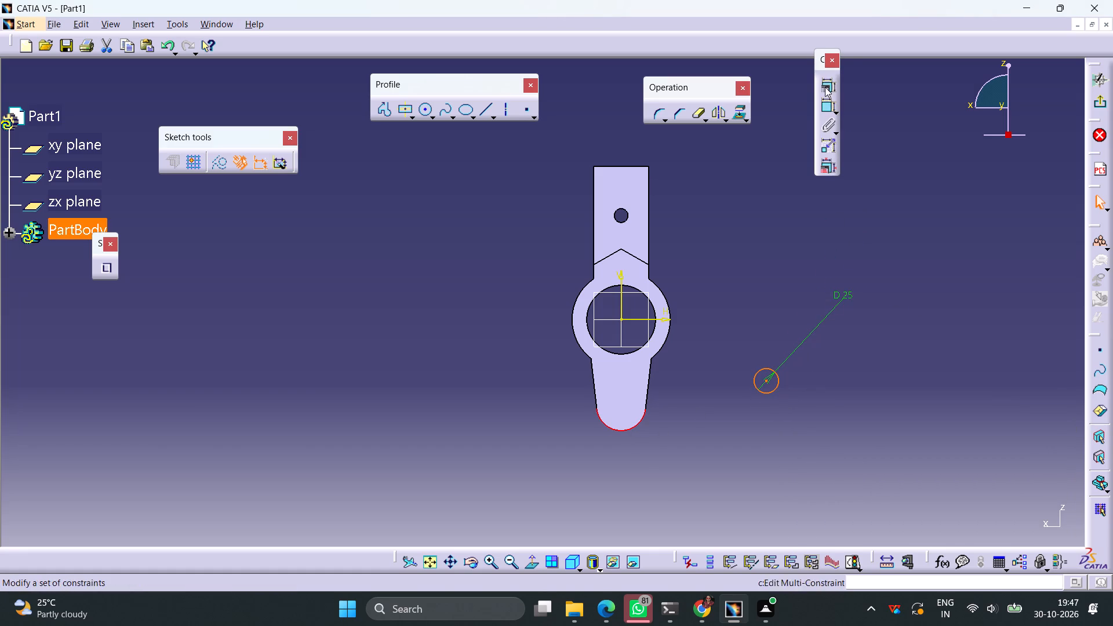
{"action": "left_click", "coordinate": [825, 87]}
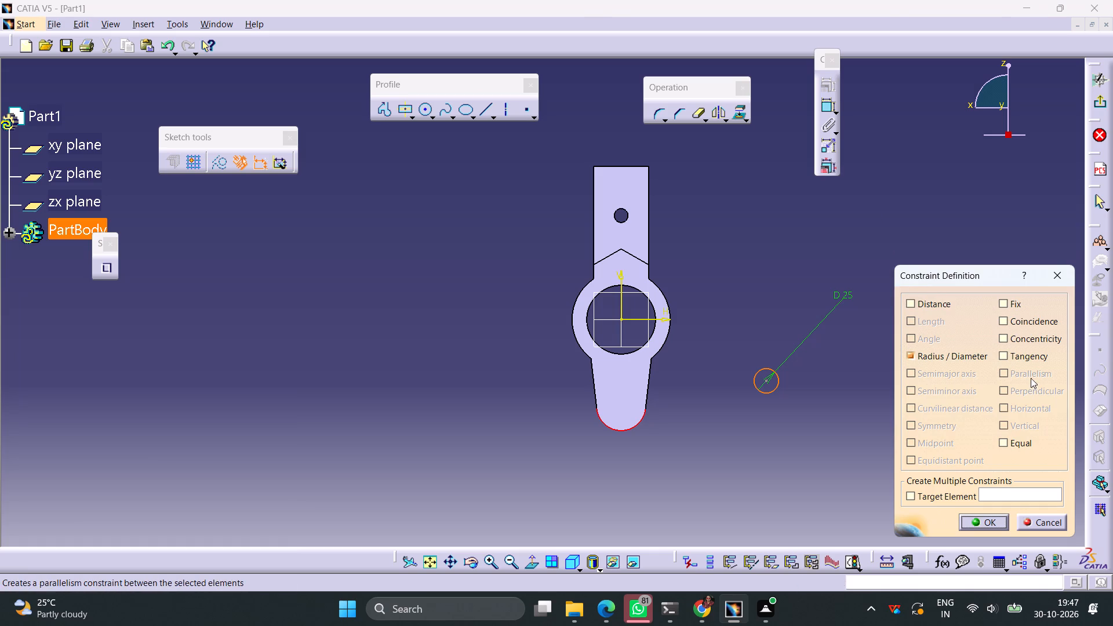
{"action": "left_click", "coordinate": [1025, 338]}
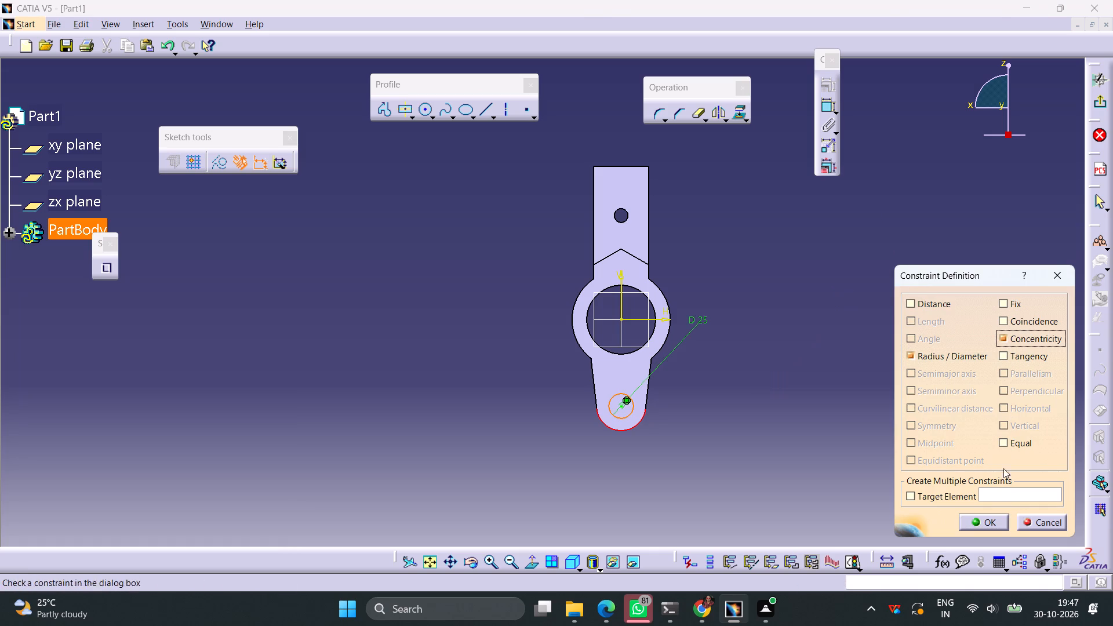
{"action": "left_click", "coordinate": [981, 527]}
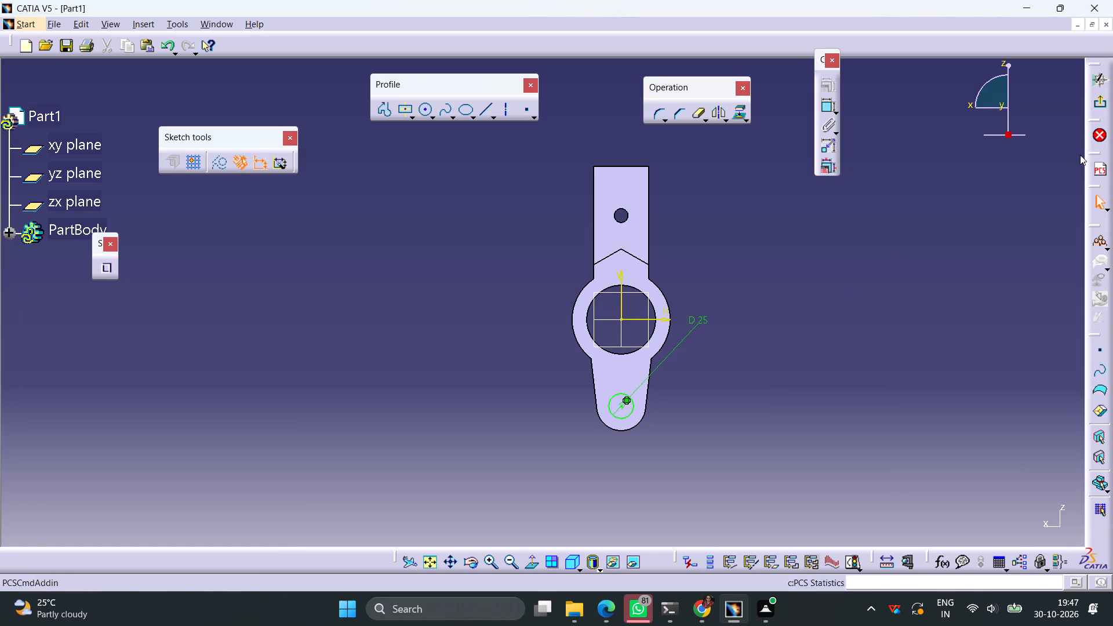
{"action": "left_click", "coordinate": [1098, 94]}
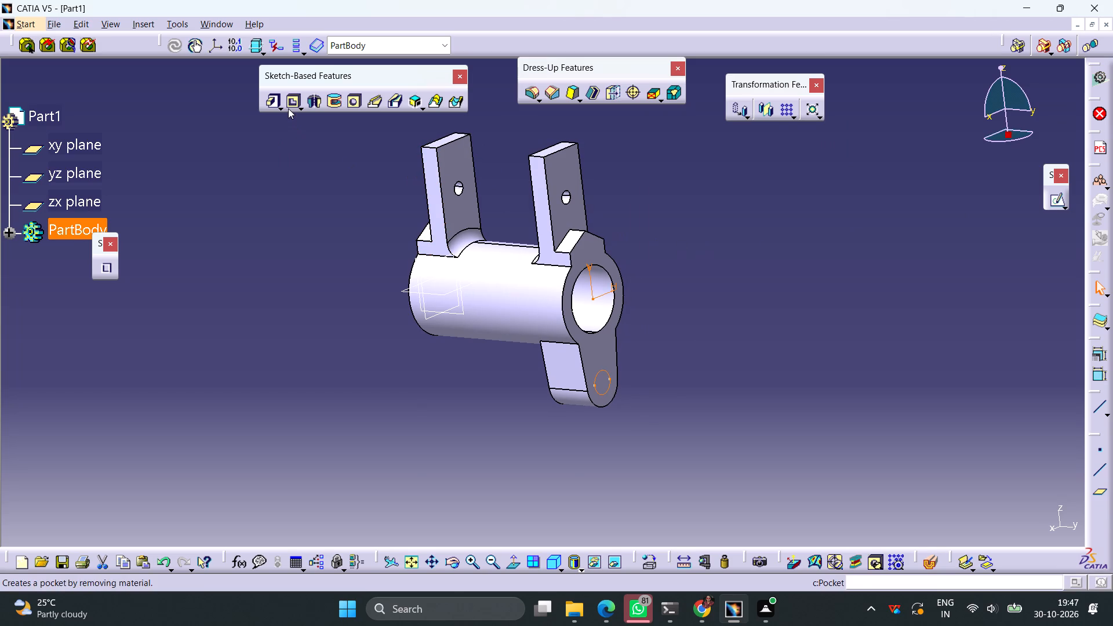
Pocket the 25 mm circle 50 mm deep through the lower lug.
{"action": "left_click", "coordinate": [288, 108]}
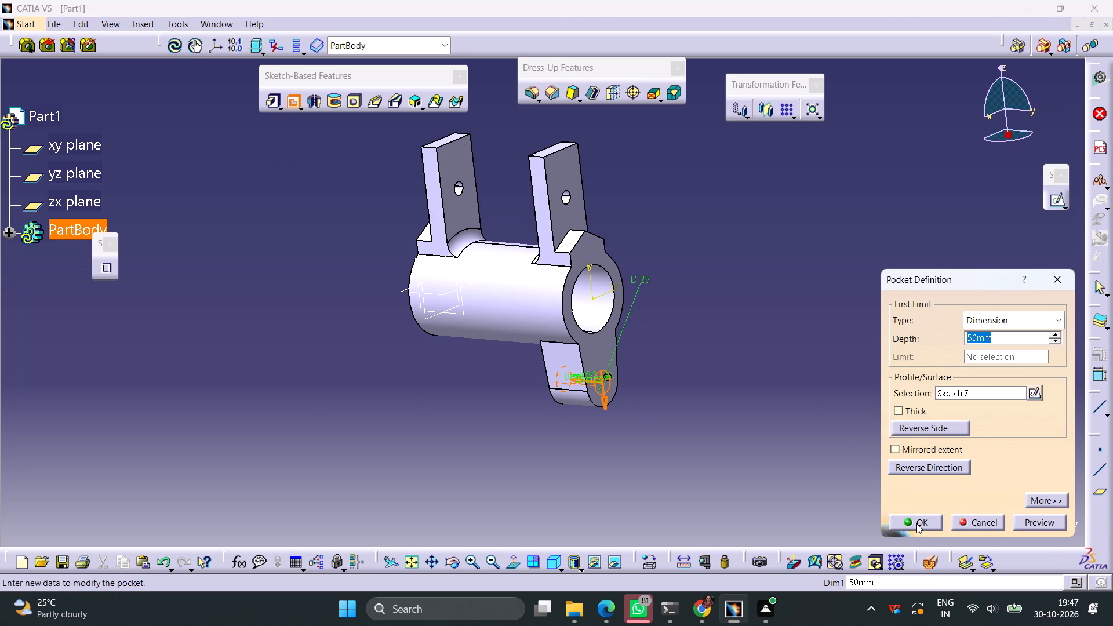
{"action": "left_click", "coordinate": [916, 523]}
{"action": "left_click", "coordinate": [802, 406]}
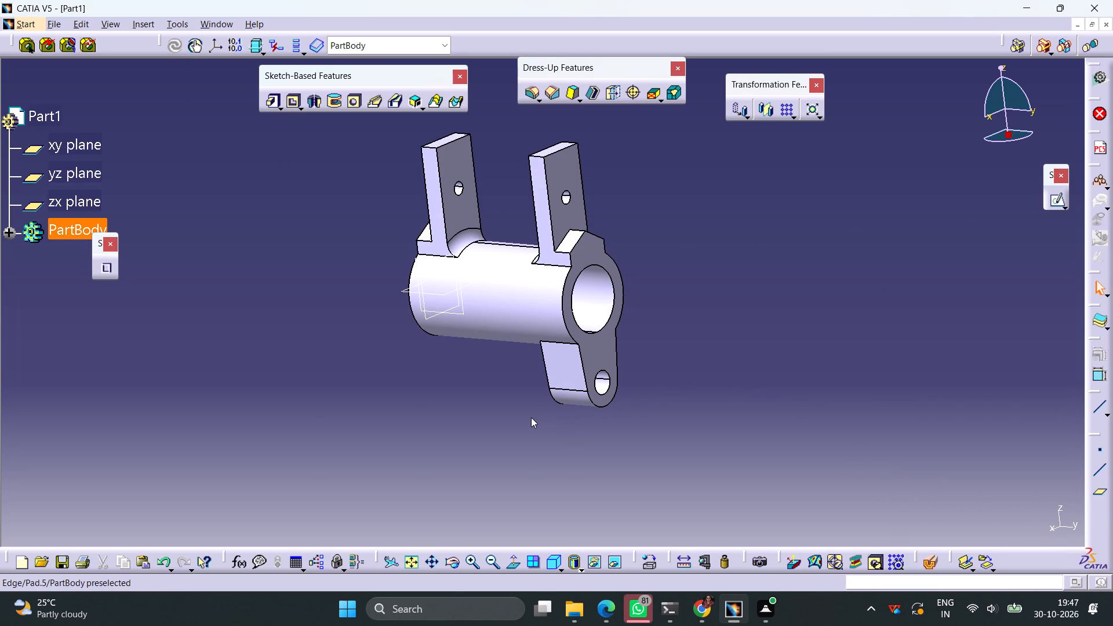
On the lower lug's inner face, sketch a horizontal line about 29 mm long, symmetric about the vertical axis, above the 25 mm hole.
{"action": "middle_click_drag", "start_coordinate": [479, 405], "coordinate": [482, 403]}
{"action": "right_click_drag", "start_coordinate": [479, 405], "coordinate": [482, 403]}
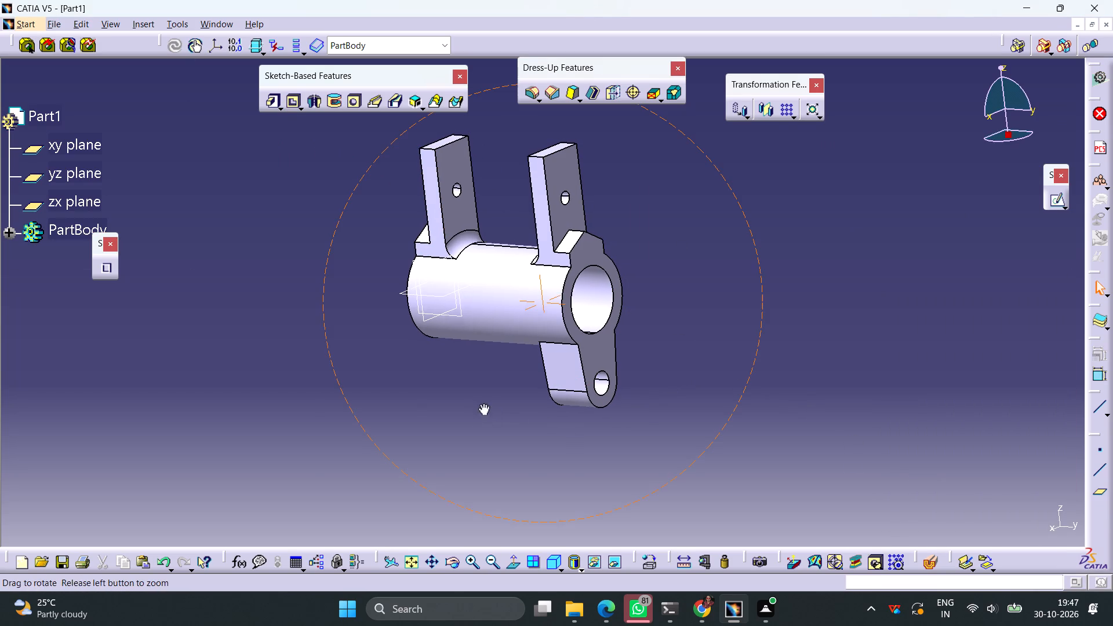
{"action": "right_click_drag", "start_coordinate": [482, 403], "coordinate": [710, 329]}
{"action": "middle_click_drag", "start_coordinate": [482, 403], "coordinate": [710, 329]}
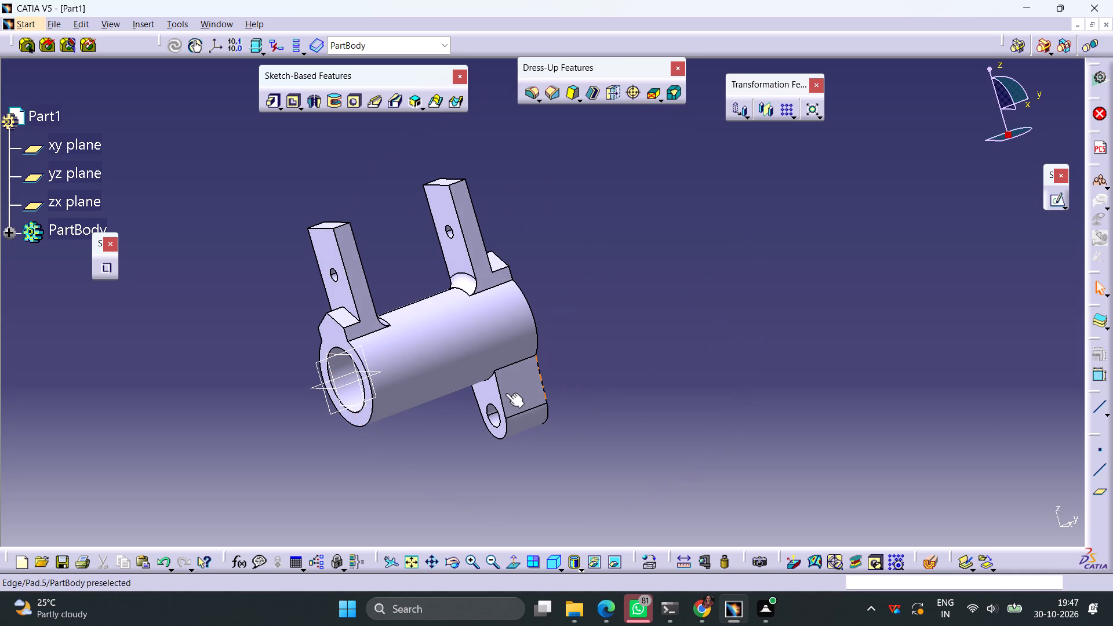
{"action": "left_click", "coordinate": [490, 395]}
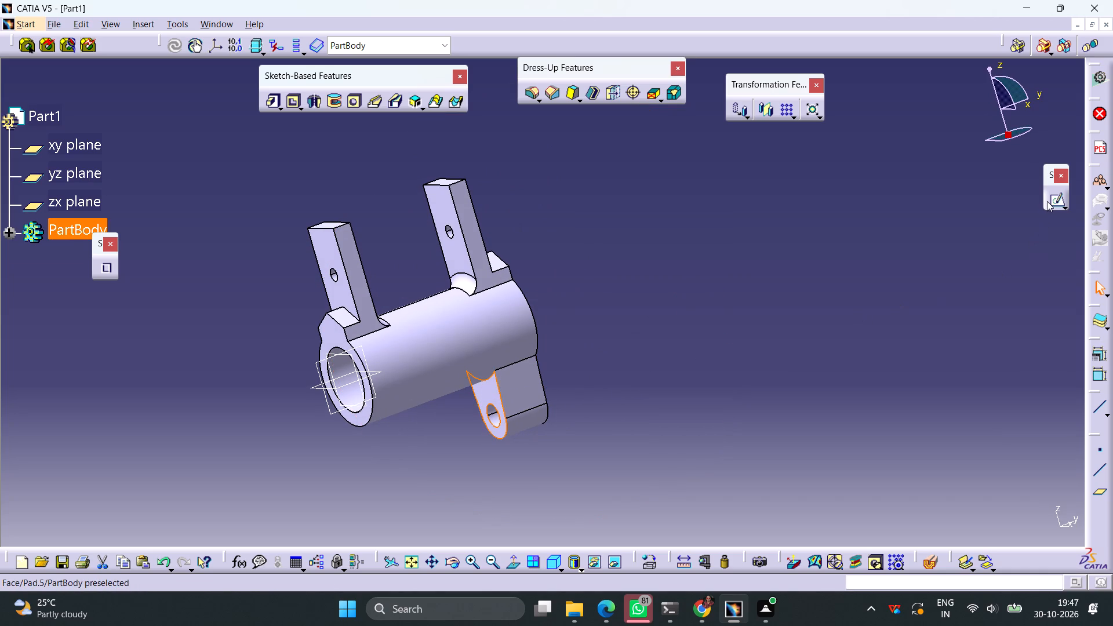
{"action": "left_click", "coordinate": [1050, 197]}
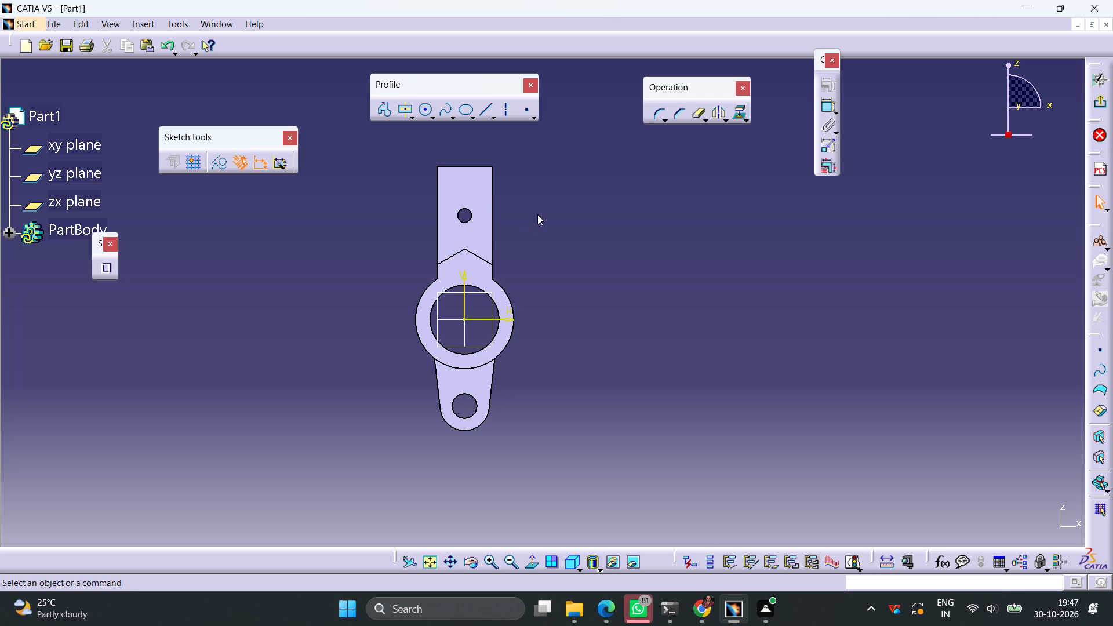
{"action": "left_click", "coordinate": [482, 114]}
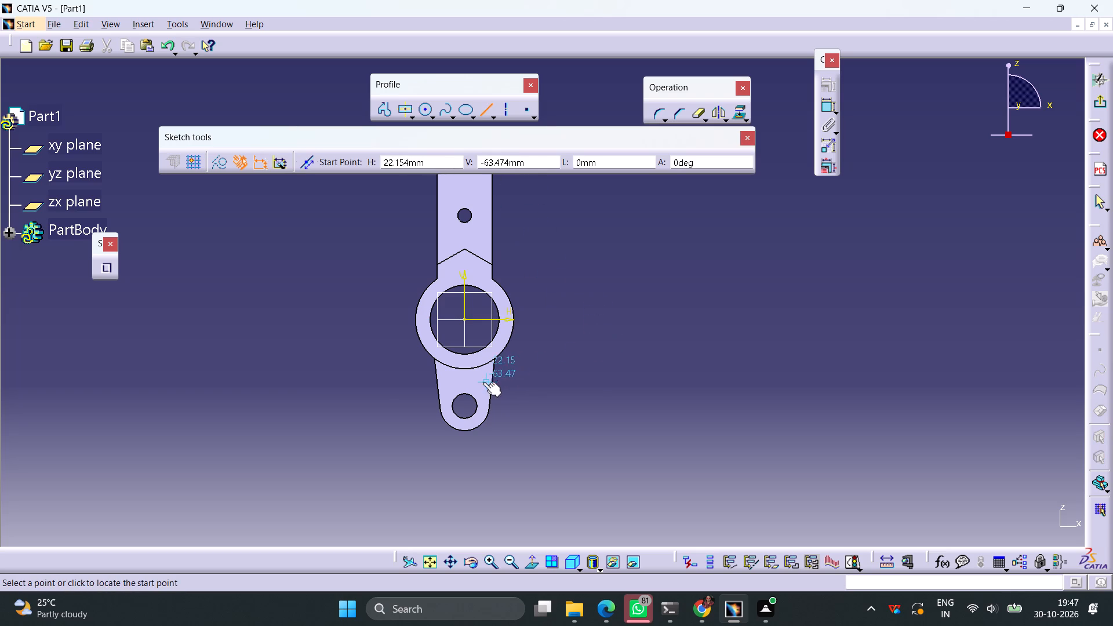
{"action": "left_click", "coordinate": [305, 166]}
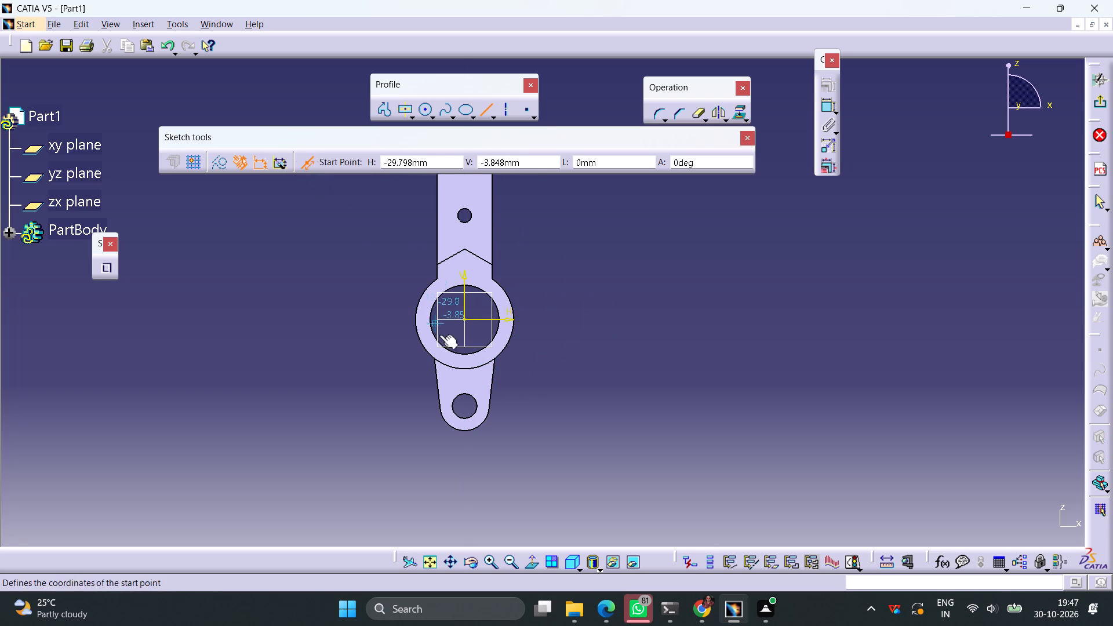
{"action": "left_click", "coordinate": [464, 379]}
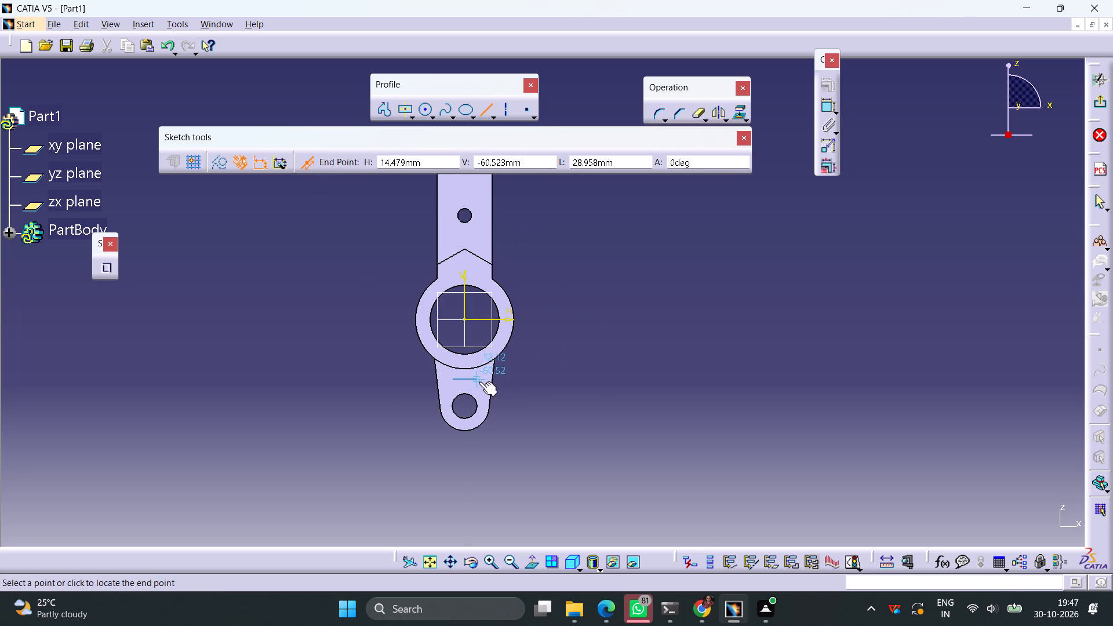
{"action": "left_click", "coordinate": [479, 381]}
Dimension the horizontal line from the horizontal axis and set the distance to 63 mm.
{"action": "left_click", "coordinate": [825, 107]}
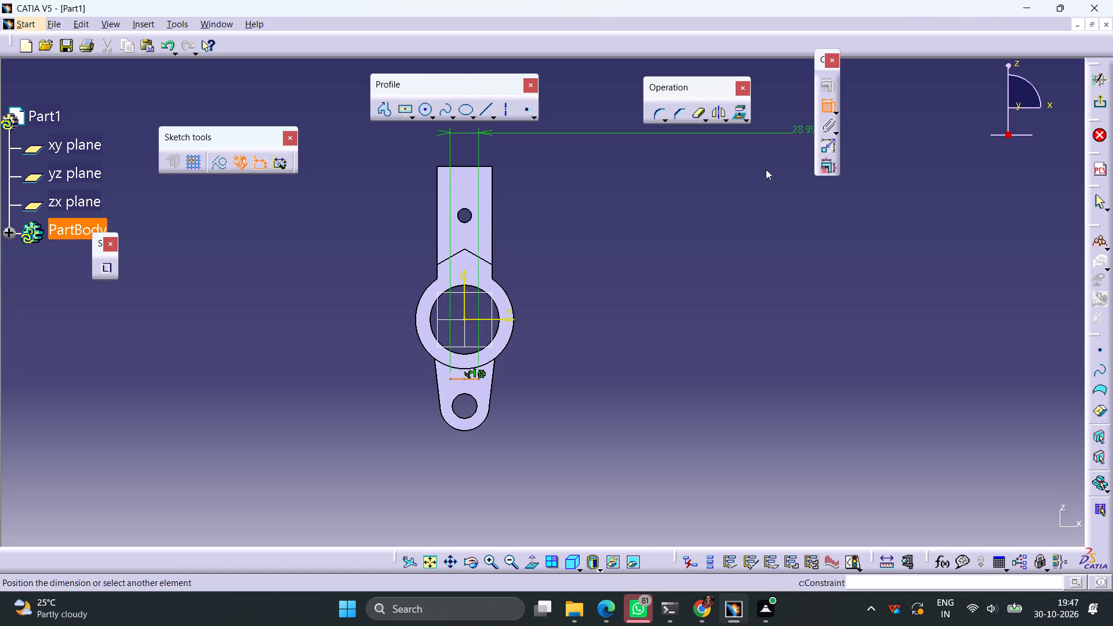
{"action": "left_click_drag", "start_coordinate": [482, 319], "coordinate": [489, 321]}
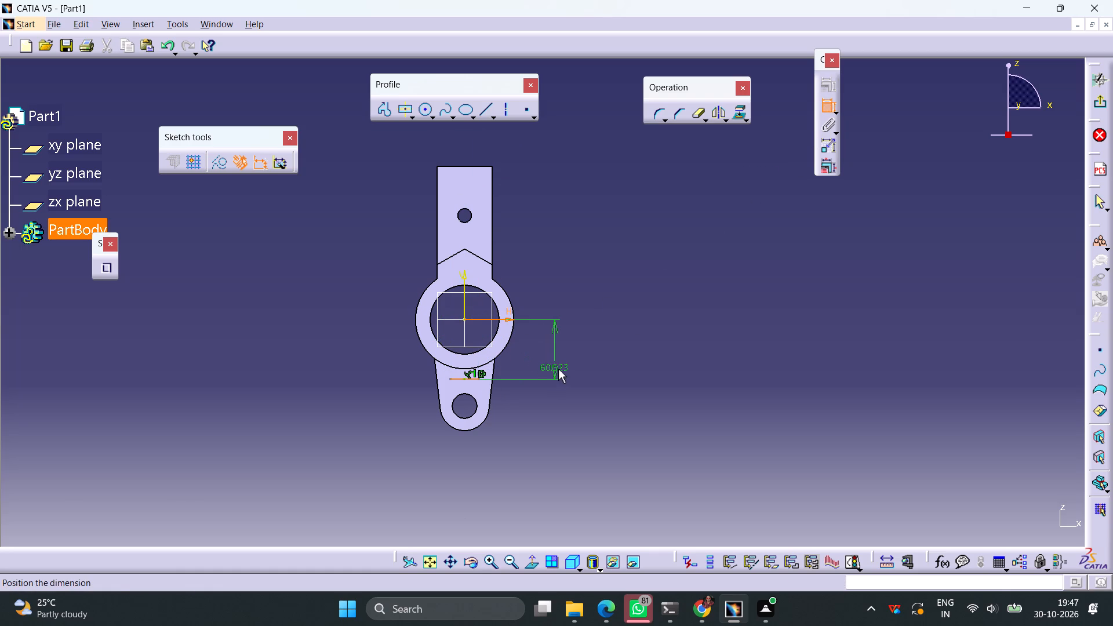
{"action": "left_click", "coordinate": [558, 369]}
{"action": "double_click", "coordinate": [563, 367]}
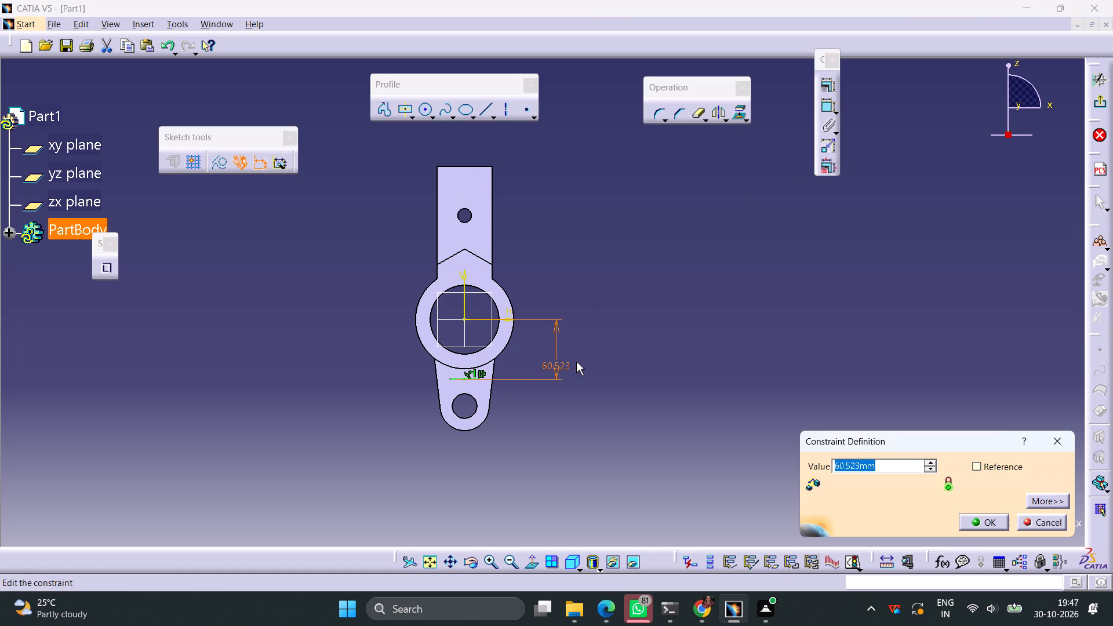
{"action": "type", "text": "63"}
{"action": "key", "text": "Return"}
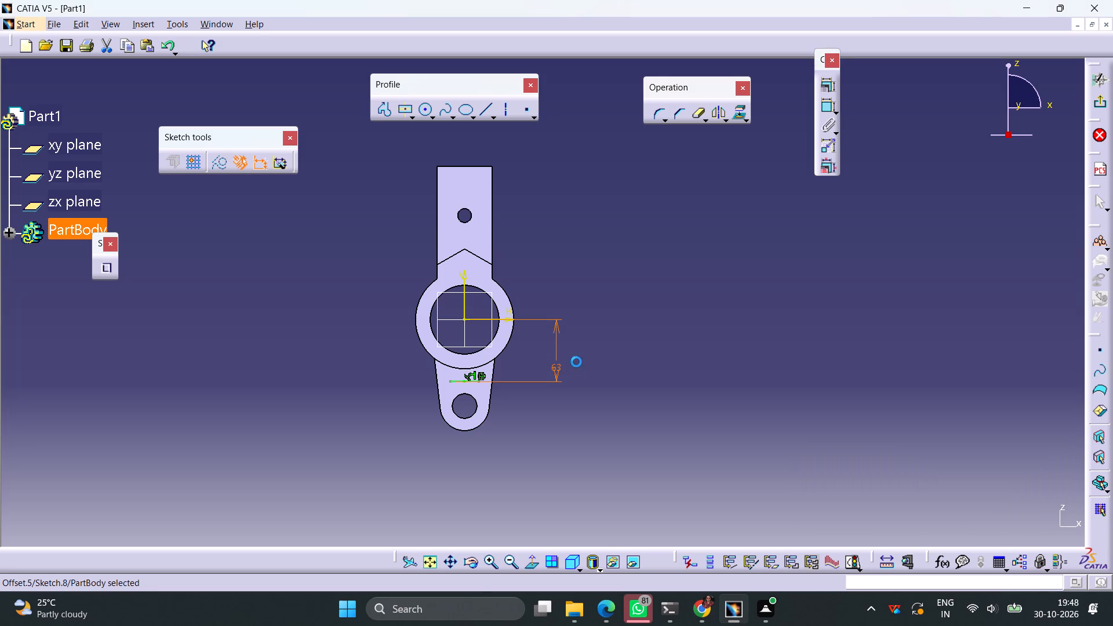
{"action": "left_click", "coordinate": [625, 381]}
{"action": "middle_click_drag", "start_coordinate": [534, 438], "coordinate": [554, 395], "text": "ctrl"}
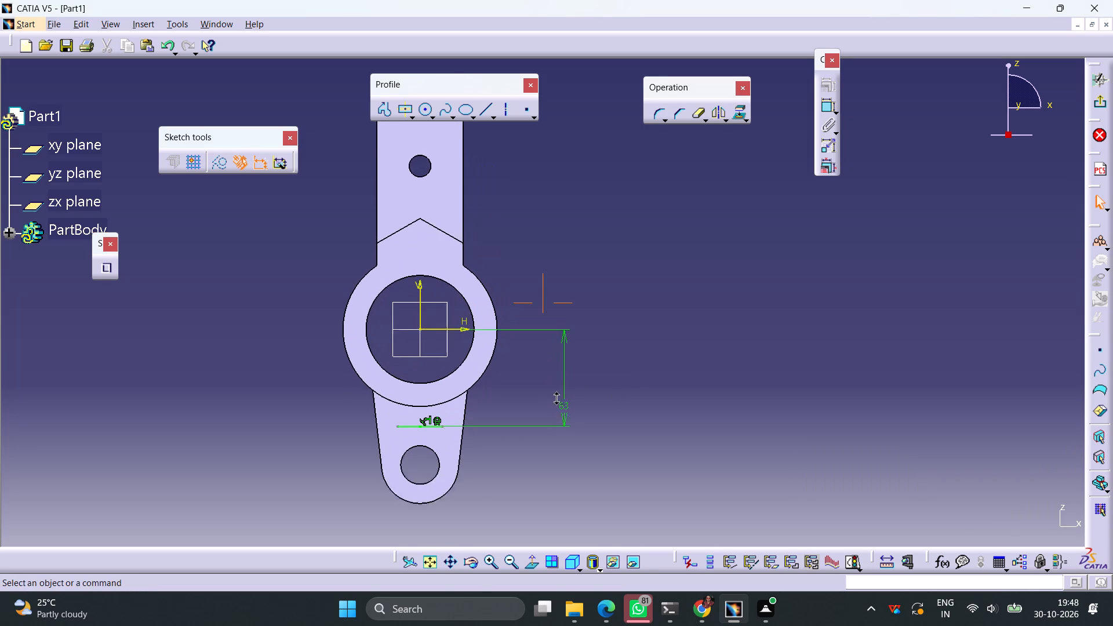
{"action": "middle_click_drag", "start_coordinate": [554, 395], "coordinate": [556, 393], "text": "ctrl"}
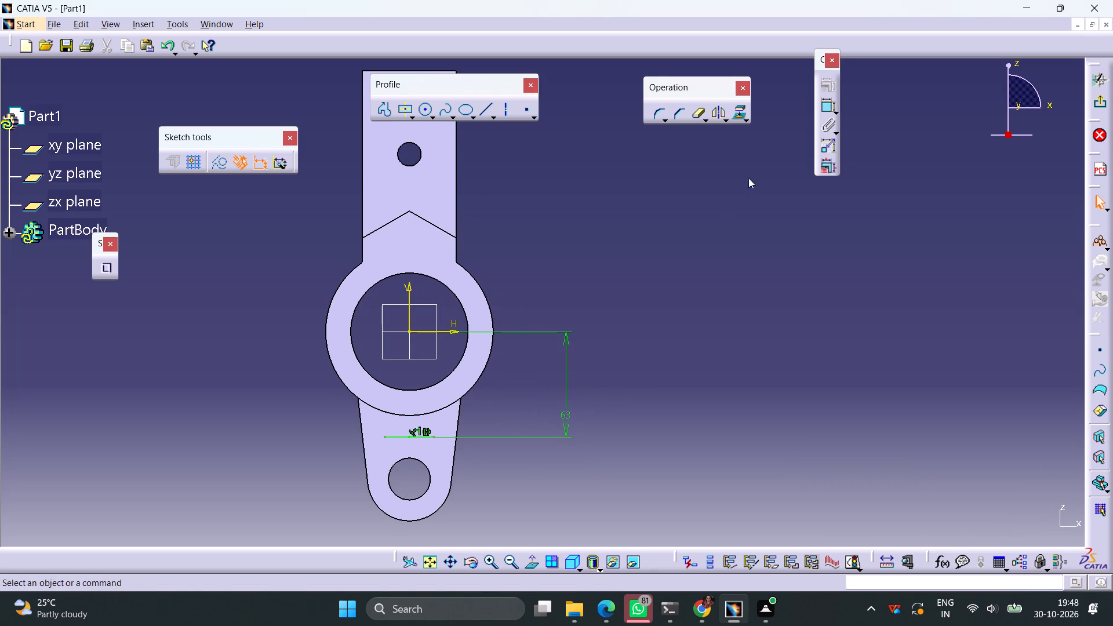
Dimension the length of the horizontal line and set it to 32 mm.
{"action": "left_click", "coordinate": [823, 111]}
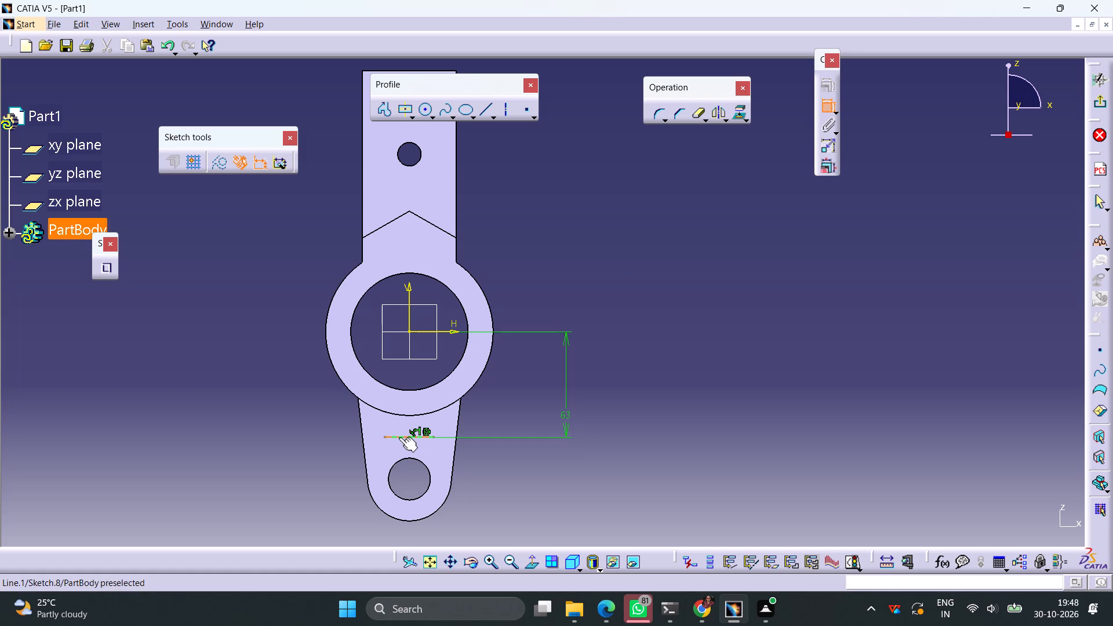
{"action": "left_click", "coordinate": [402, 437]}
{"action": "left_click", "coordinate": [505, 459]}
{"action": "double_click", "coordinate": [505, 458]}
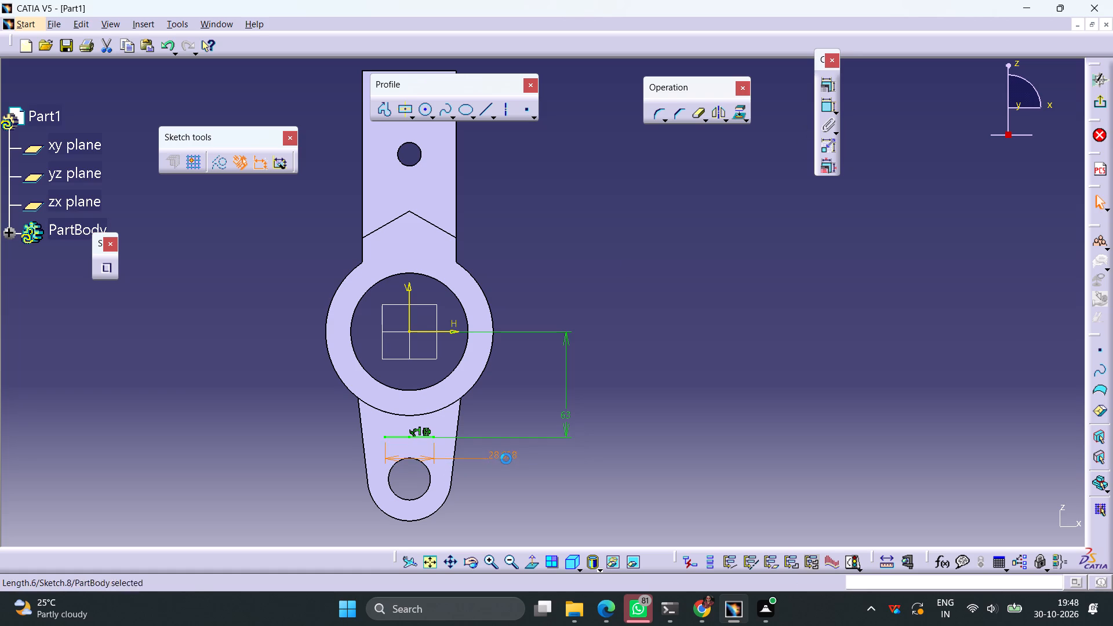
{"action": "type", "text": "32"}
{"action": "key", "text": "Return"}
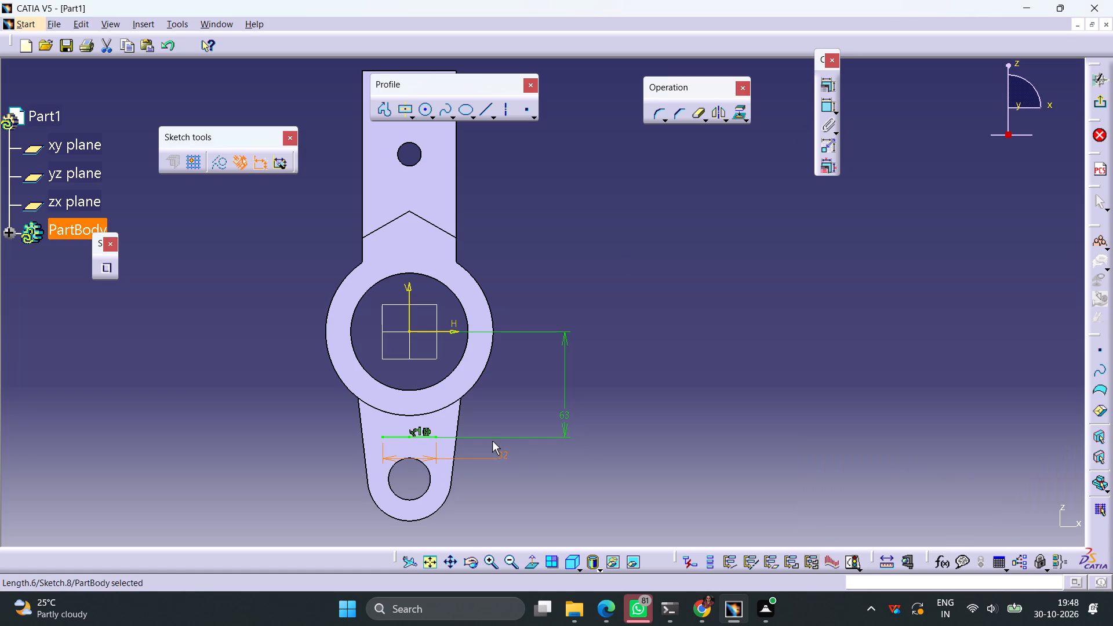
Project the cylinder's outer circular edge onto the sketch plane.
{"action": "middle_click_drag", "start_coordinate": [634, 415], "coordinate": [725, 336]}
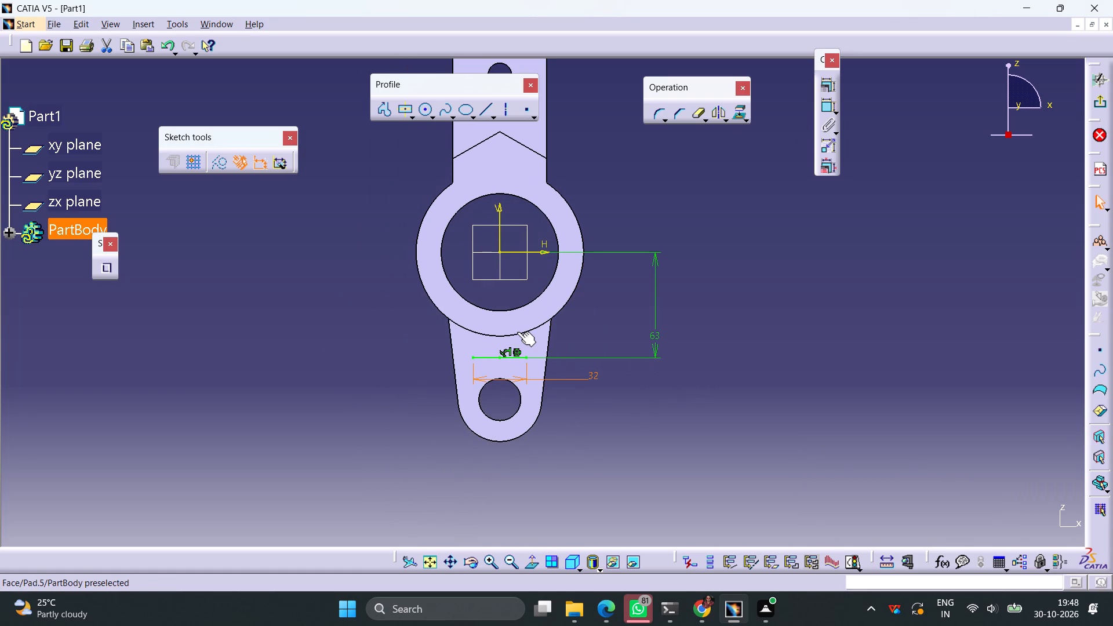
{"action": "left_click", "coordinate": [522, 335]}
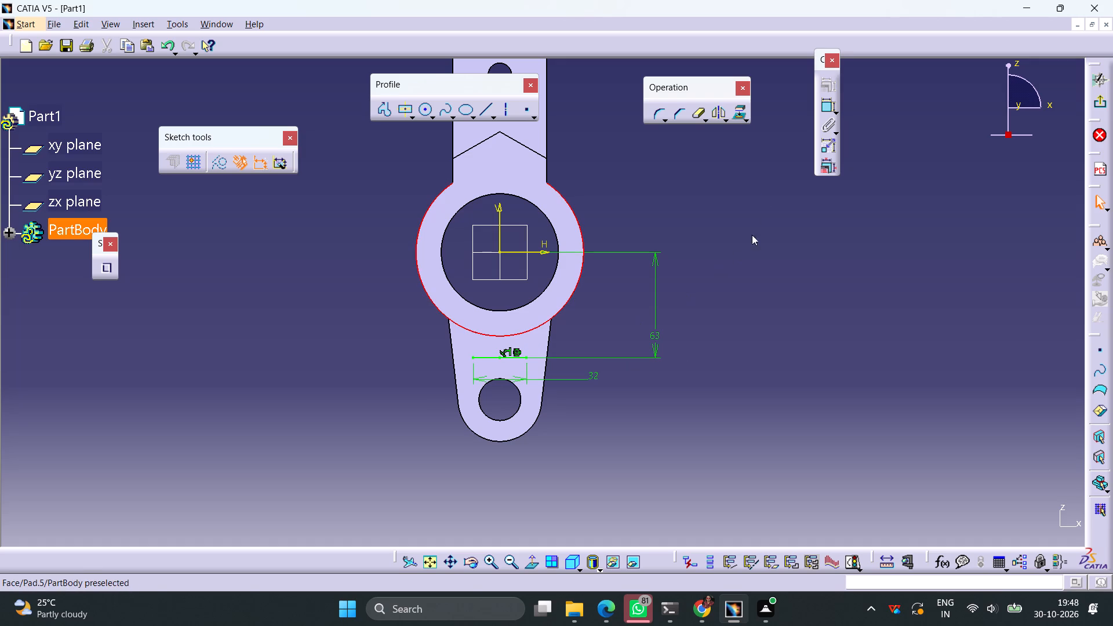
{"action": "left_click", "coordinate": [737, 116]}
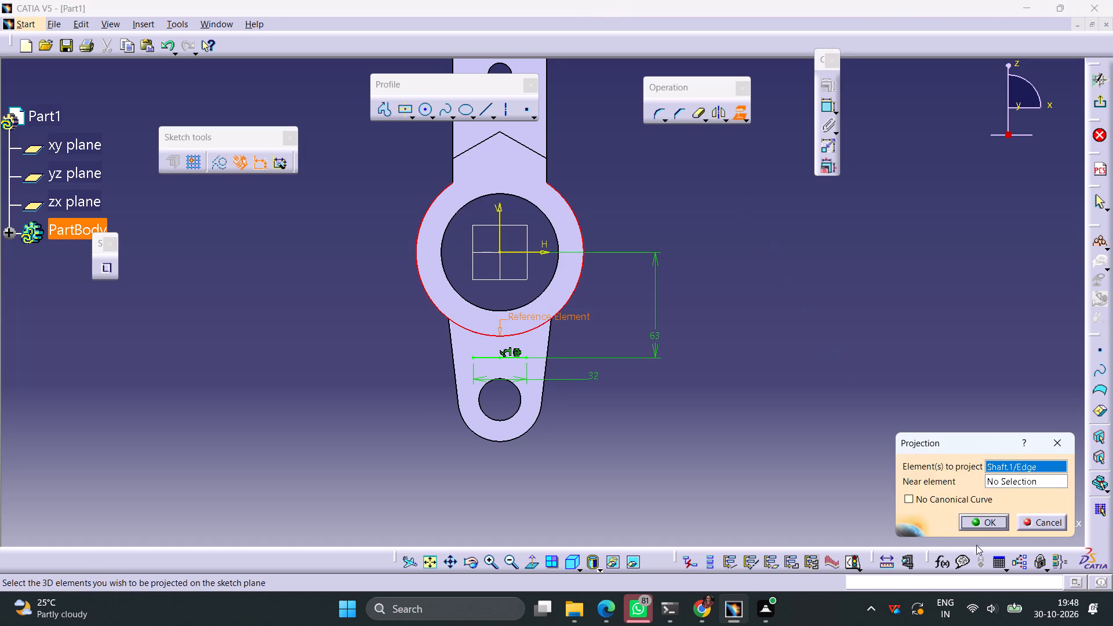
{"action": "left_click", "coordinate": [980, 522]}
{"action": "left_click", "coordinate": [830, 447]}
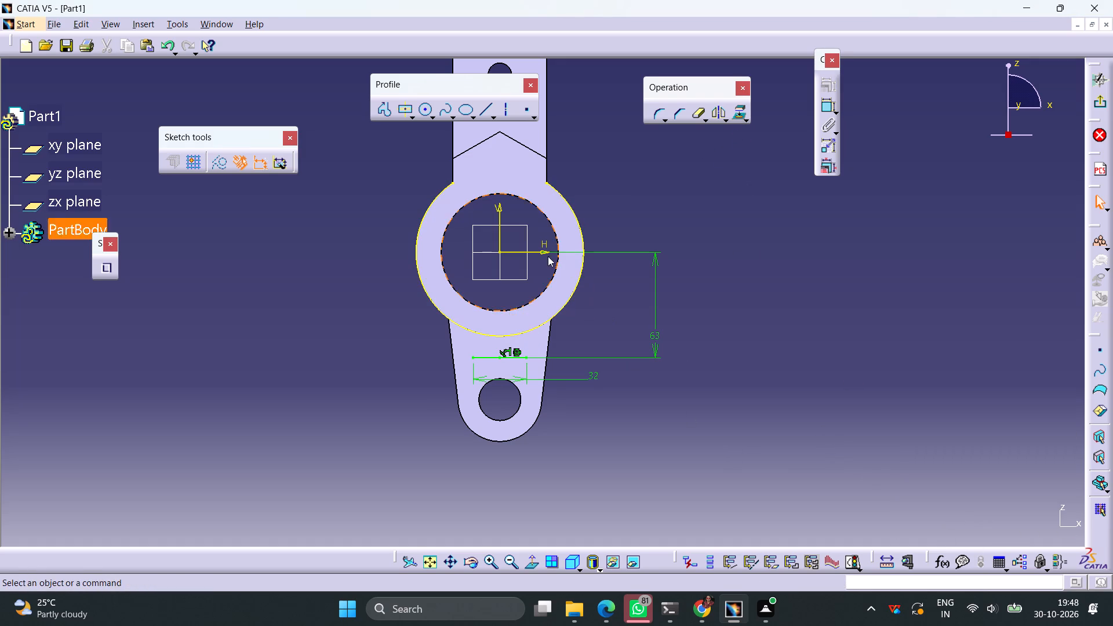
Draw a vertical line about 25 mm long upward from the horizontal line's right endpoint, with symmetrical extension off.
{"action": "left_click", "coordinate": [482, 112]}
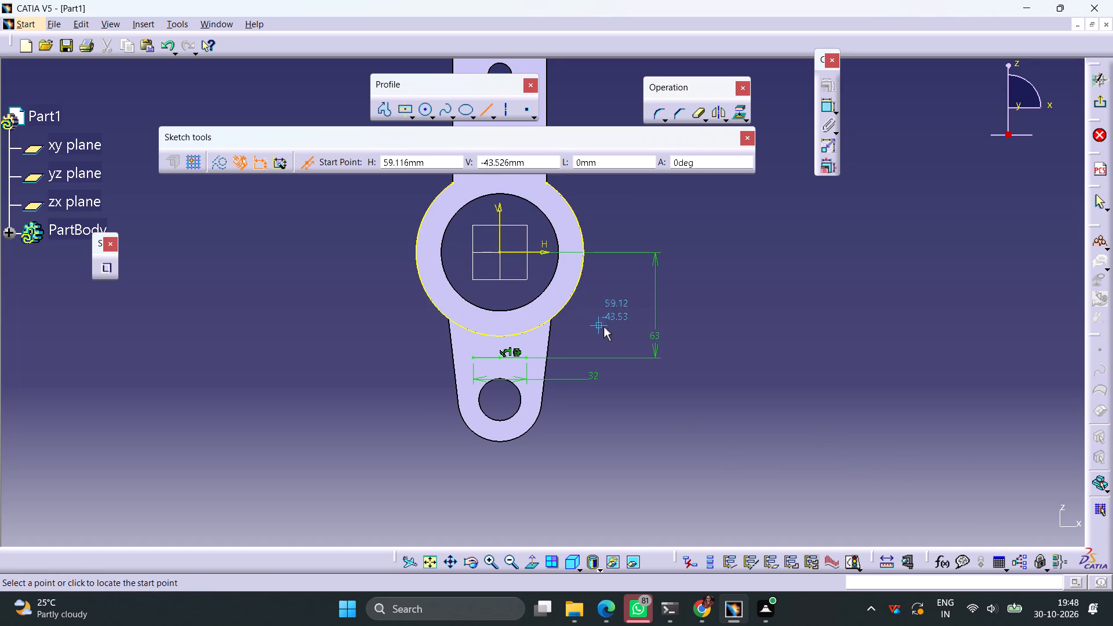
{"action": "left_click", "coordinate": [525, 358]}
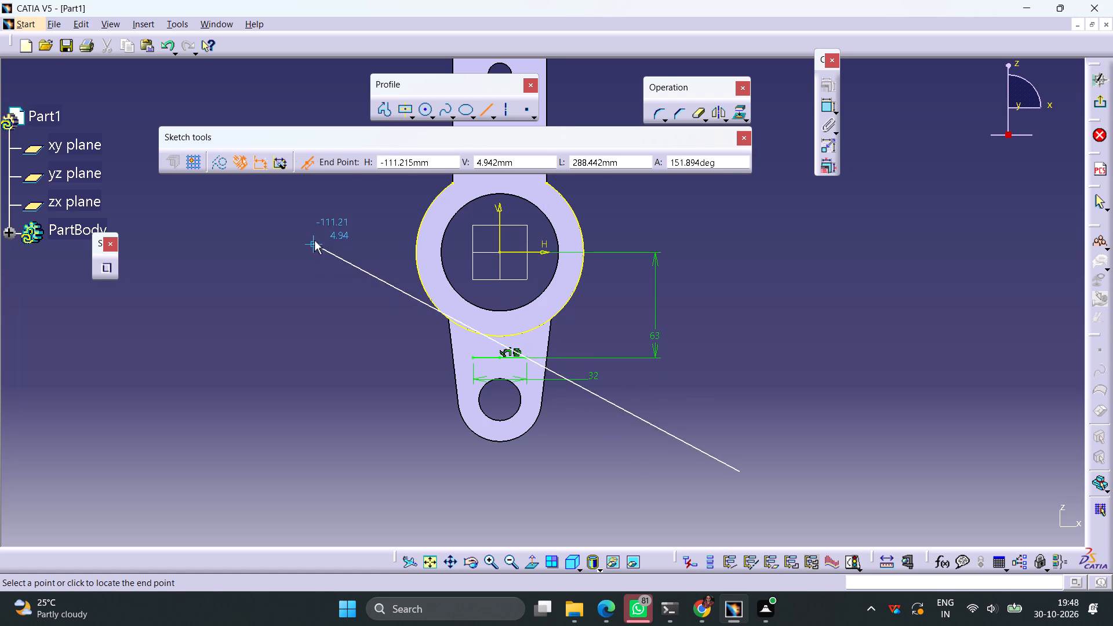
{"action": "left_click", "coordinate": [304, 167]}
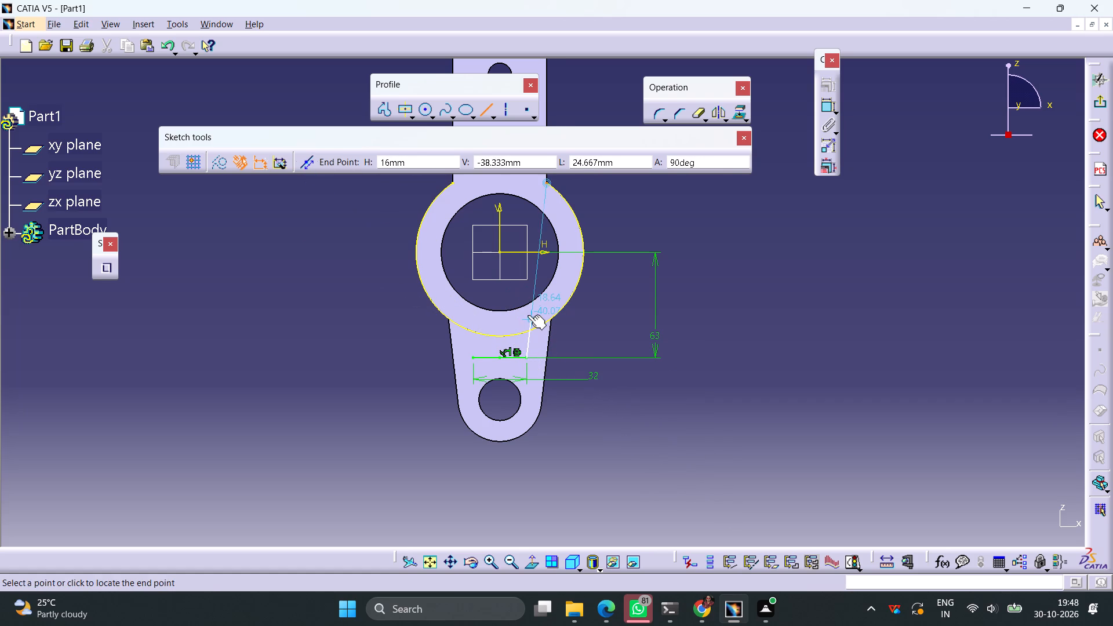
{"action": "left_click", "coordinate": [528, 312]}
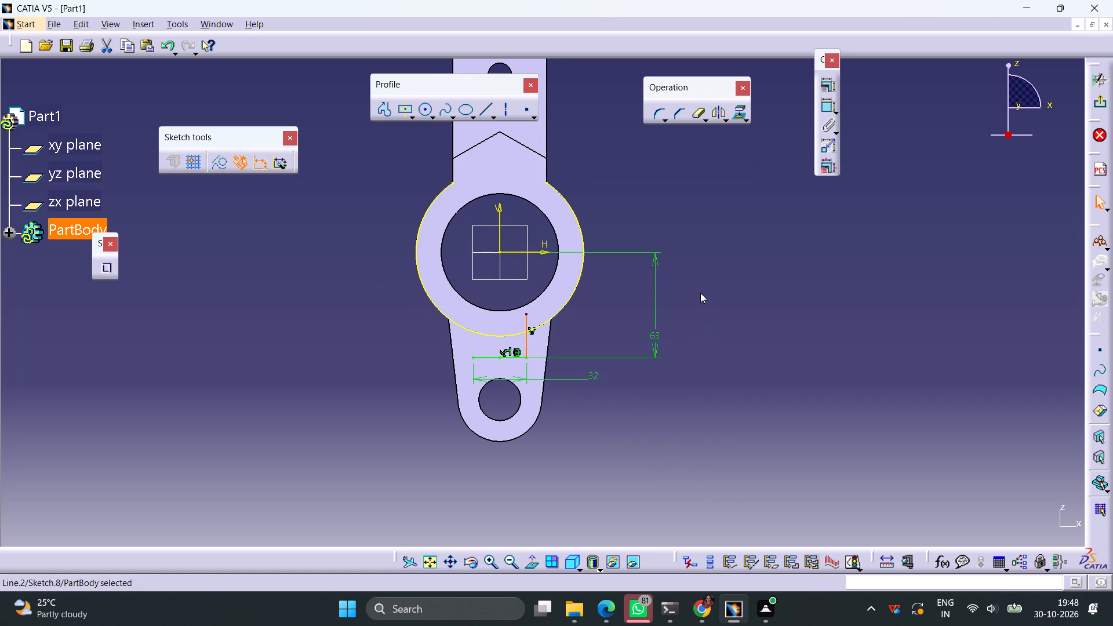
Mirror the vertical line about the sketch's vertical axis.
{"action": "left_click", "coordinate": [719, 115]}
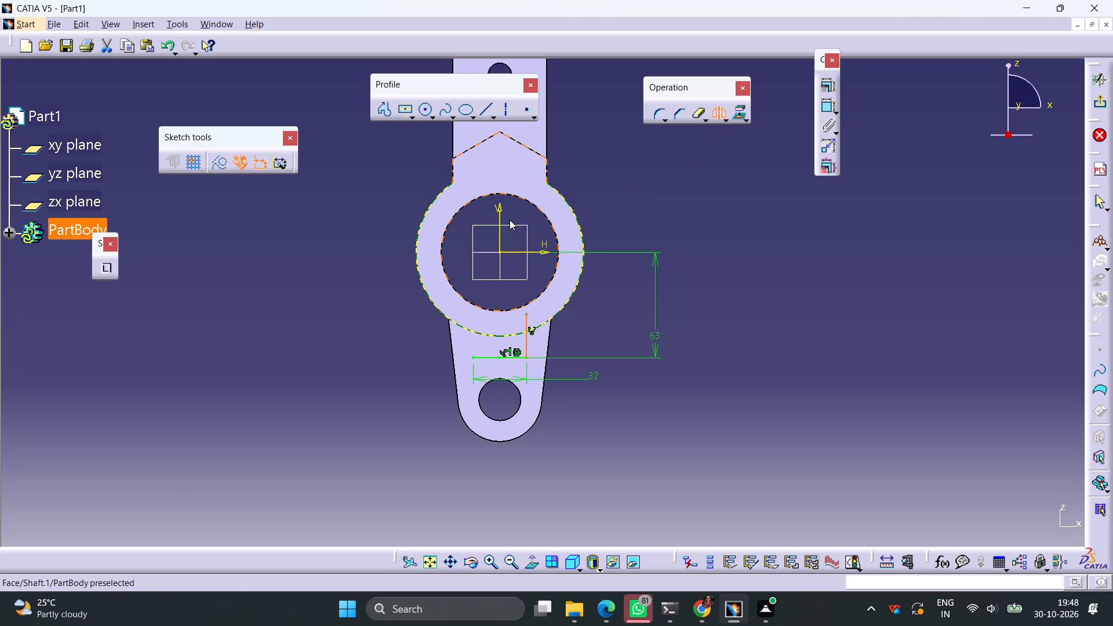
{"action": "left_click", "coordinate": [500, 216]}
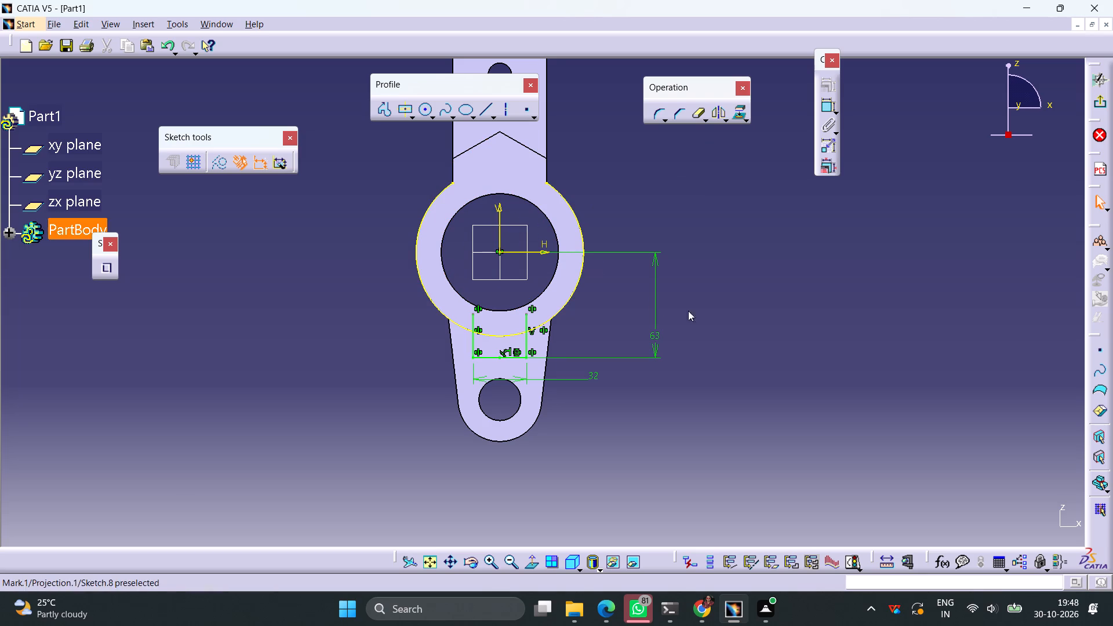
{"action": "left_click", "coordinate": [757, 315]}
Add an untrimmed corner between the right vertical line and the projected circle, and set its radius to 12 mm.
{"action": "left_click", "coordinate": [654, 116]}
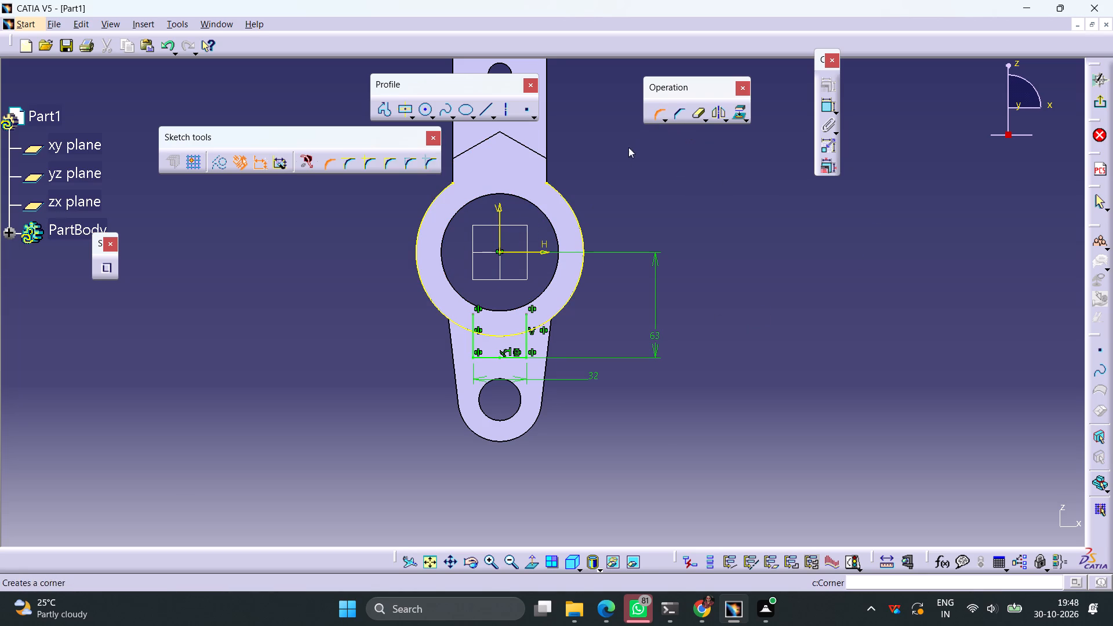
{"action": "left_click", "coordinate": [367, 166]}
{"action": "middle_click_drag", "start_coordinate": [654, 437], "coordinate": [655, 392], "text": "ctrl"}
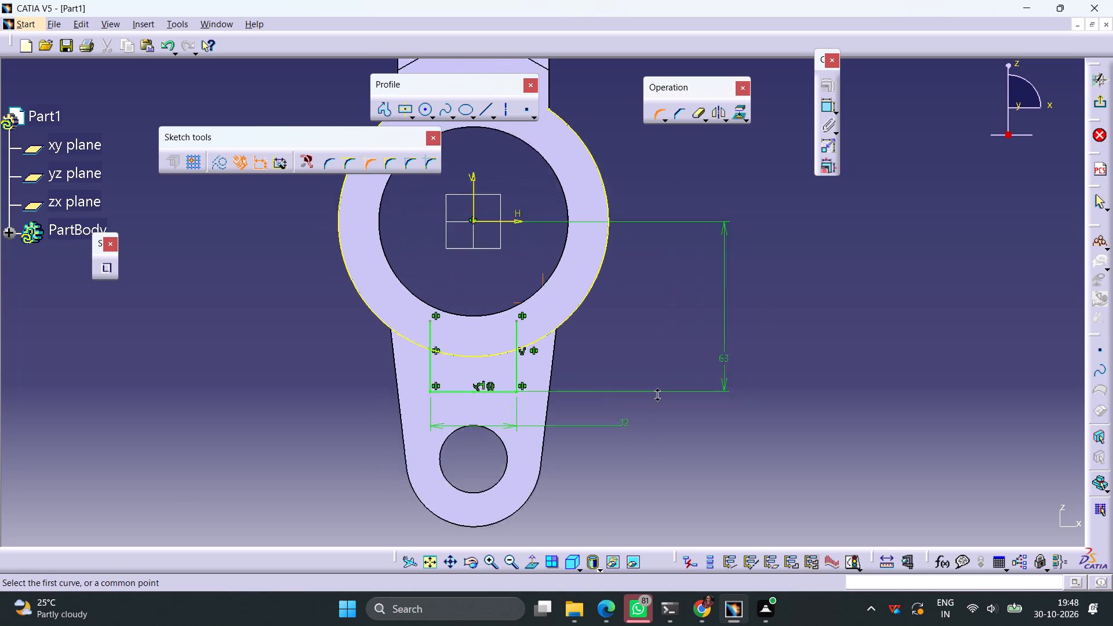
{"action": "middle_click_drag", "start_coordinate": [655, 392], "coordinate": [665, 355], "text": "ctrl"}
{"action": "left_click", "coordinate": [499, 408]}
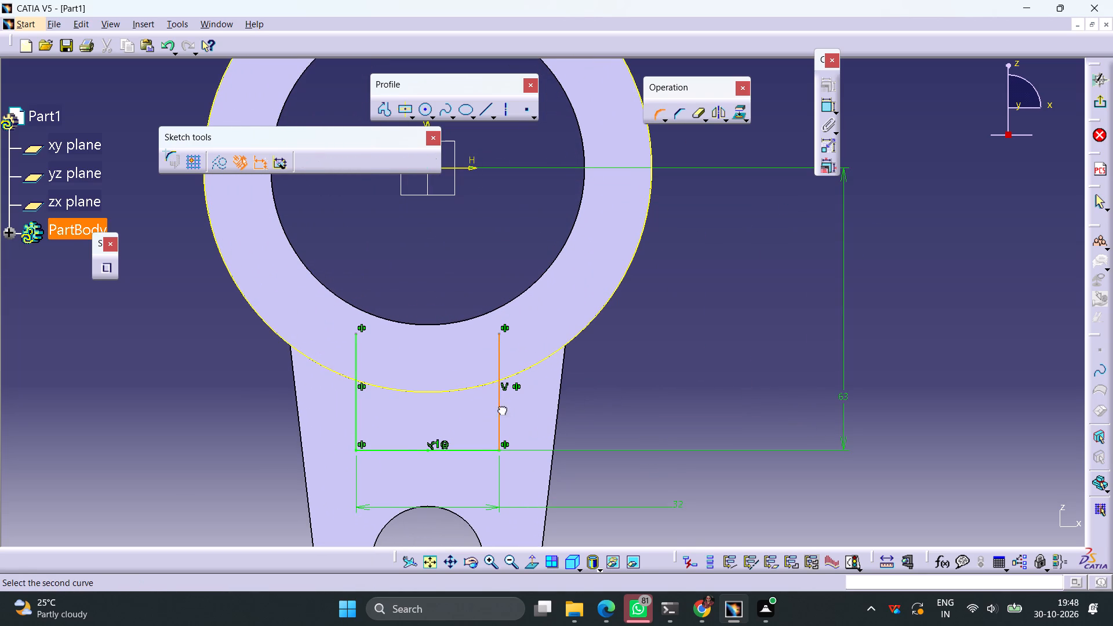
{"action": "left_click", "coordinate": [533, 364]}
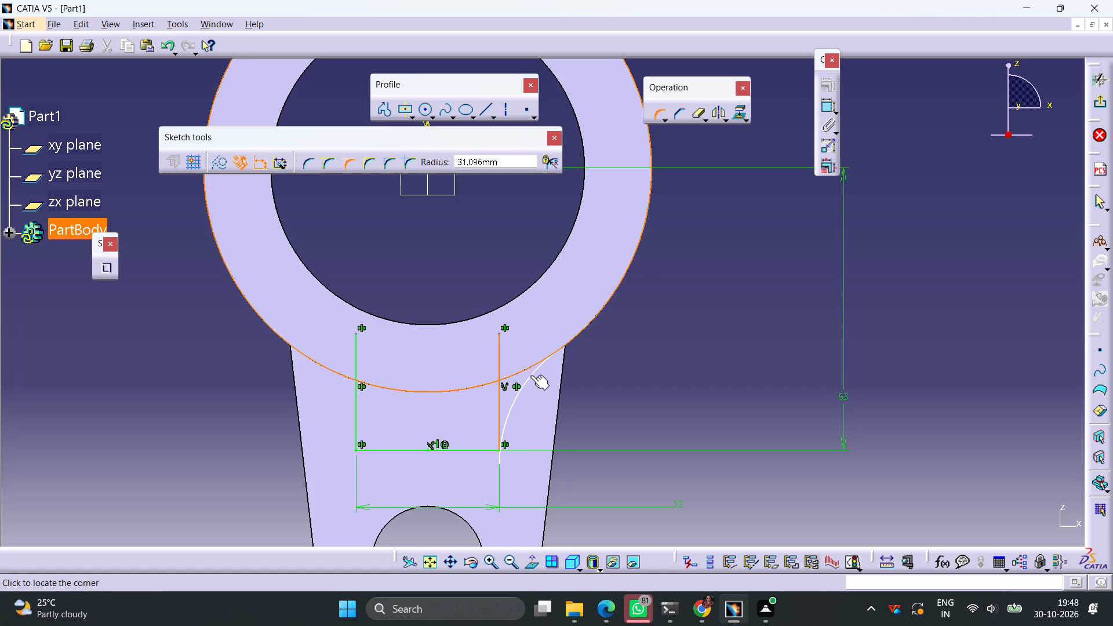
{"action": "left_click", "coordinate": [512, 387]}
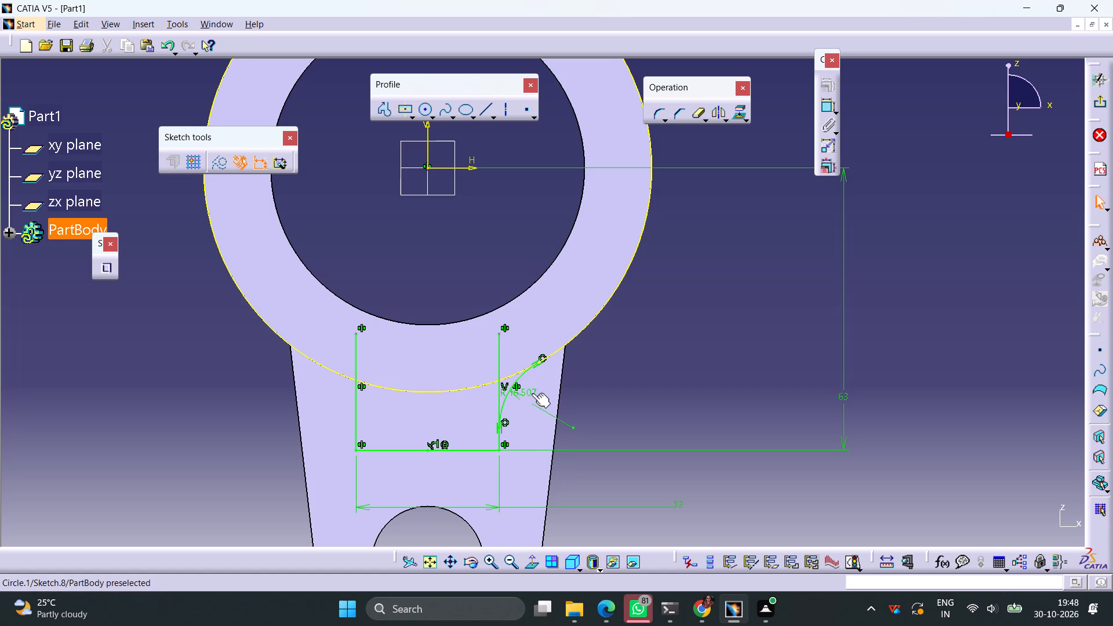
{"action": "double_click", "coordinate": [531, 392]}
{"action": "type", "text": "12"}
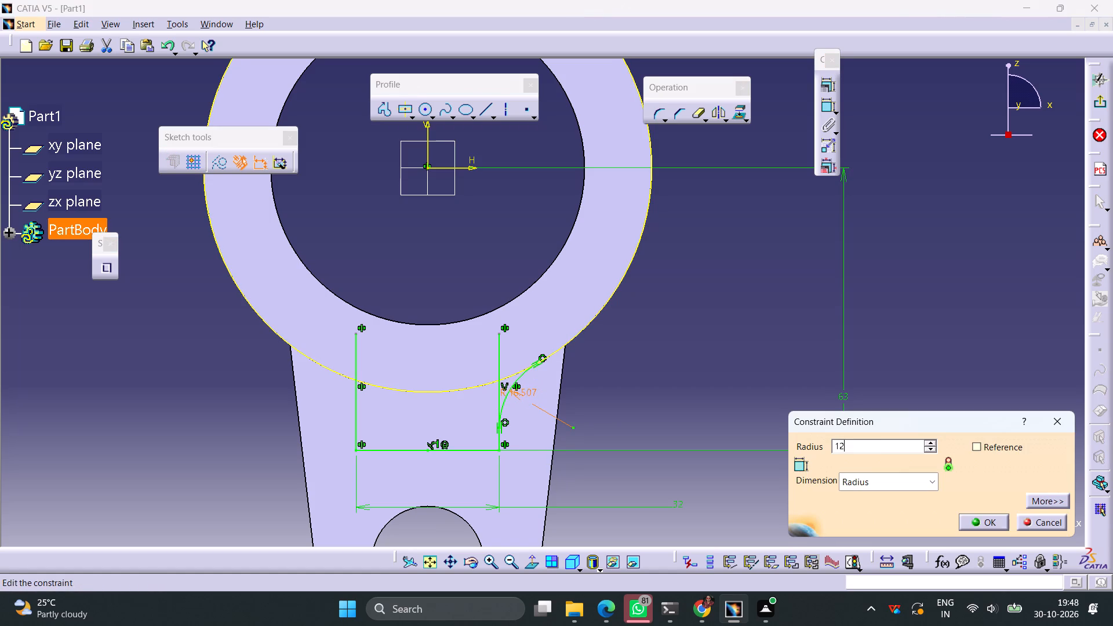
{"action": "key", "text": "Return"}
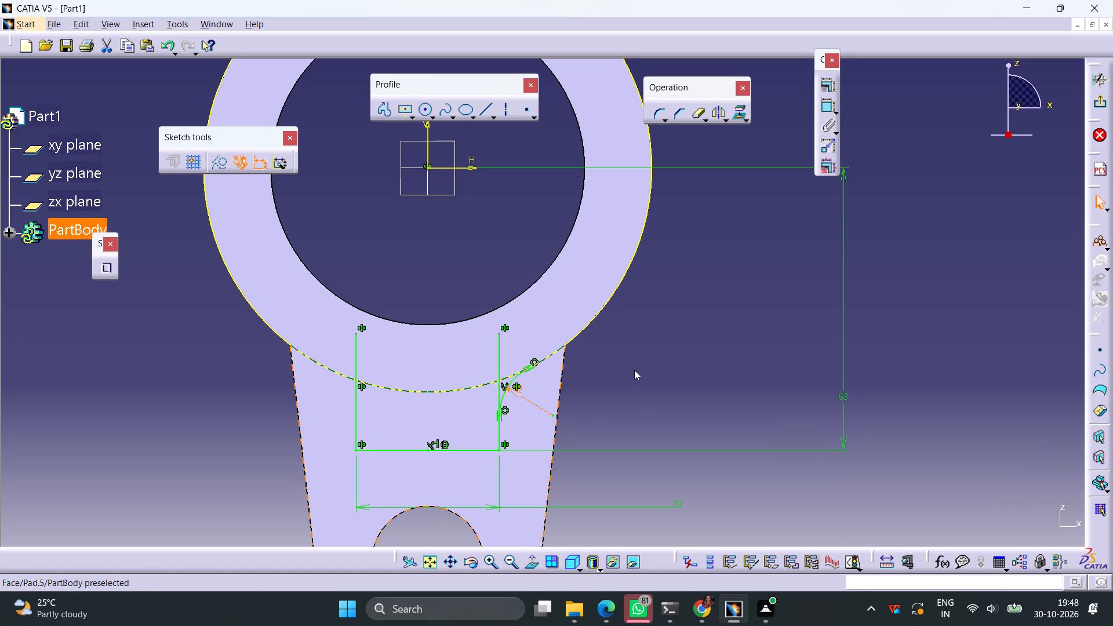
Add a matching untrimmed corner between the left vertical line and the projected circle, with a 12 mm radius.
{"action": "middle_click_drag", "start_coordinate": [645, 365], "coordinate": [643, 387], "text": "ctrl"}
{"action": "middle_click_drag", "start_coordinate": [649, 368], "coordinate": [769, 332]}
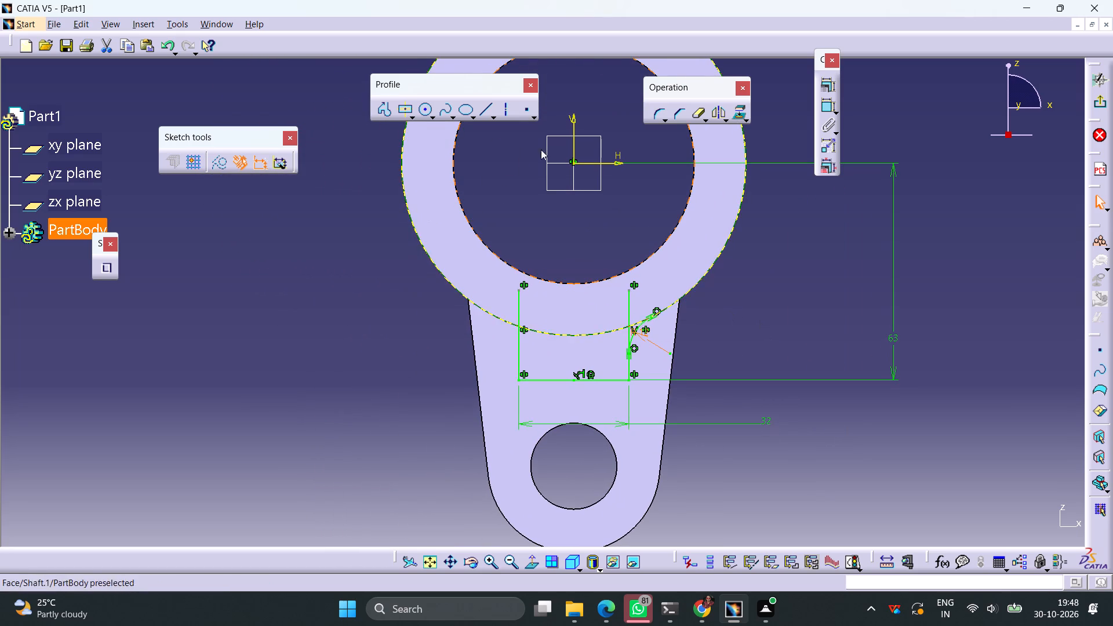
{"action": "left_click", "coordinate": [656, 119]}
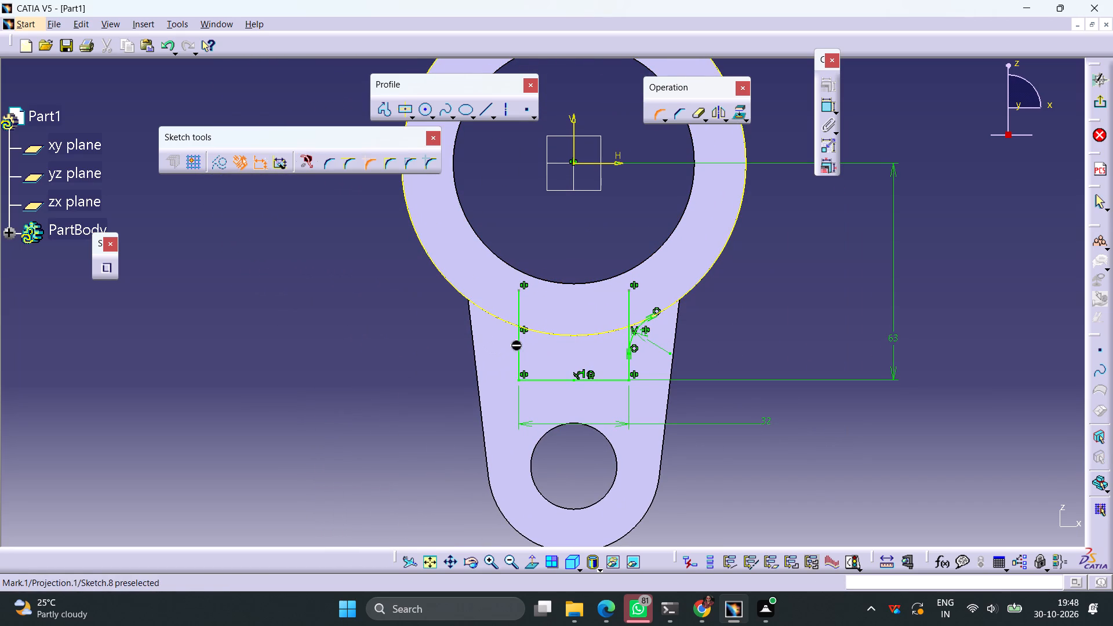
{"action": "left_click", "coordinate": [518, 341]}
{"action": "left_click", "coordinate": [500, 321]}
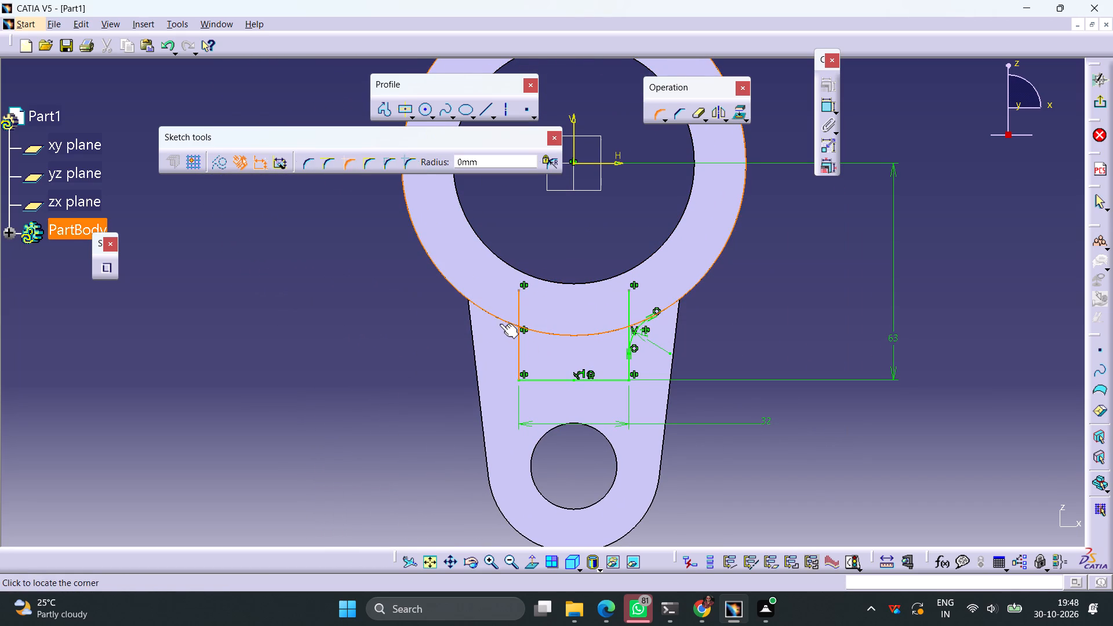
{"action": "left_click", "coordinate": [500, 323]}
{"action": "double_click", "coordinate": [495, 337]}
{"action": "type", "text": "12"}
{"action": "key", "text": "Return"}
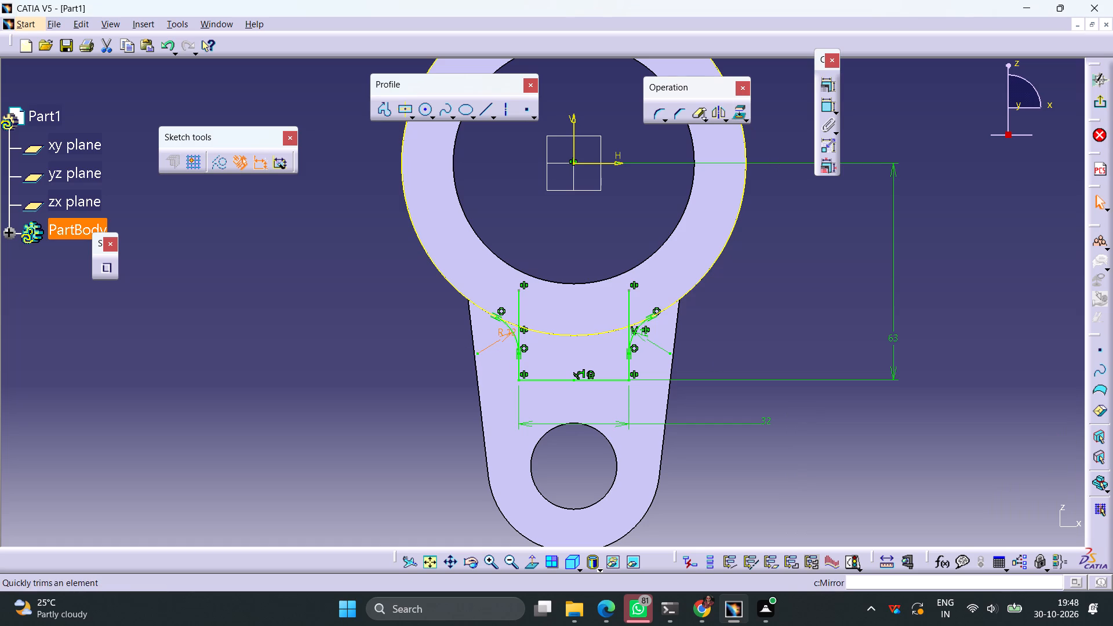
Quick-trim both vertical lines so they end where they meet the 12 mm corner arcs.
{"action": "left_click", "coordinate": [699, 114]}
{"action": "left_click", "coordinate": [517, 310]}
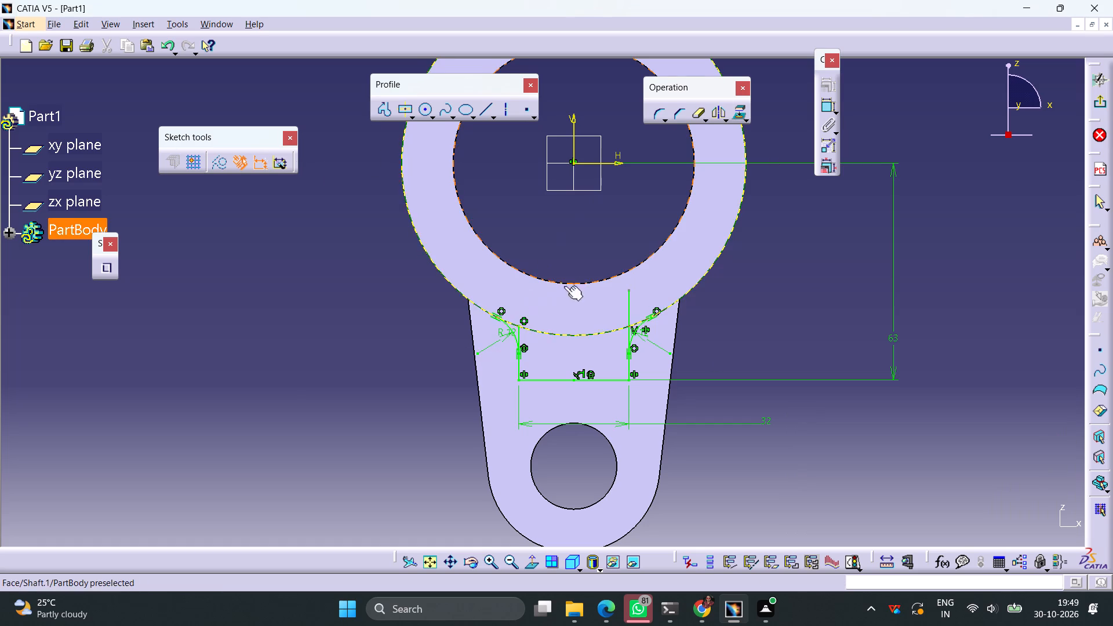
{"action": "left_click", "coordinate": [698, 116]}
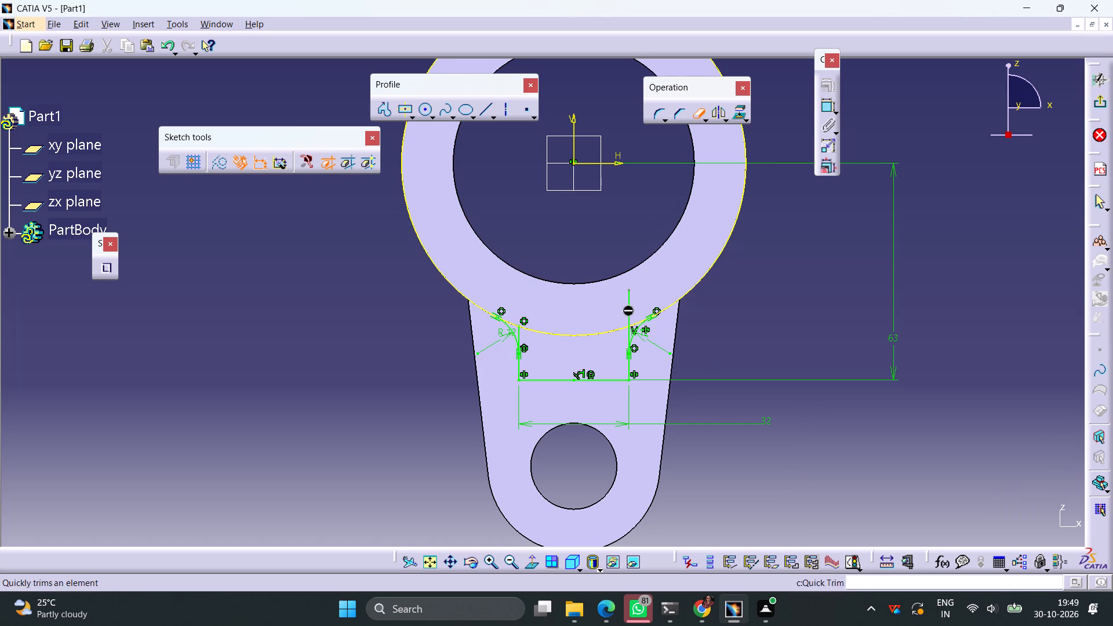
{"action": "left_click", "coordinate": [628, 305]}
{"action": "left_click", "coordinate": [694, 115]}
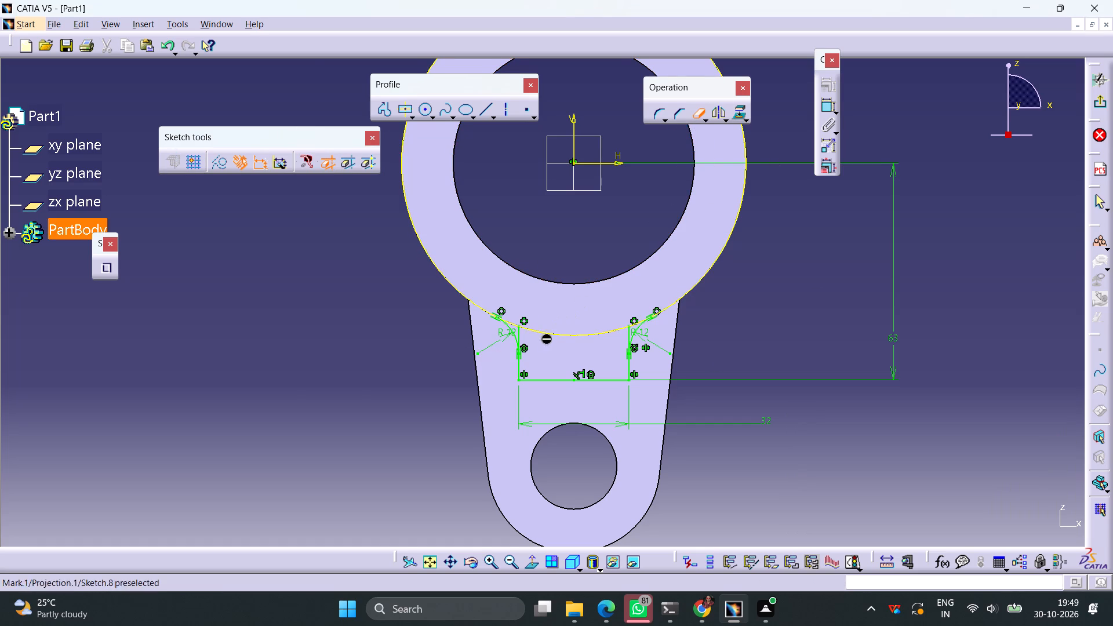
{"action": "middle_click_drag", "start_coordinate": [541, 343], "coordinate": [547, 267], "text": "ctrl"}
{"action": "left_click", "coordinate": [485, 383]}
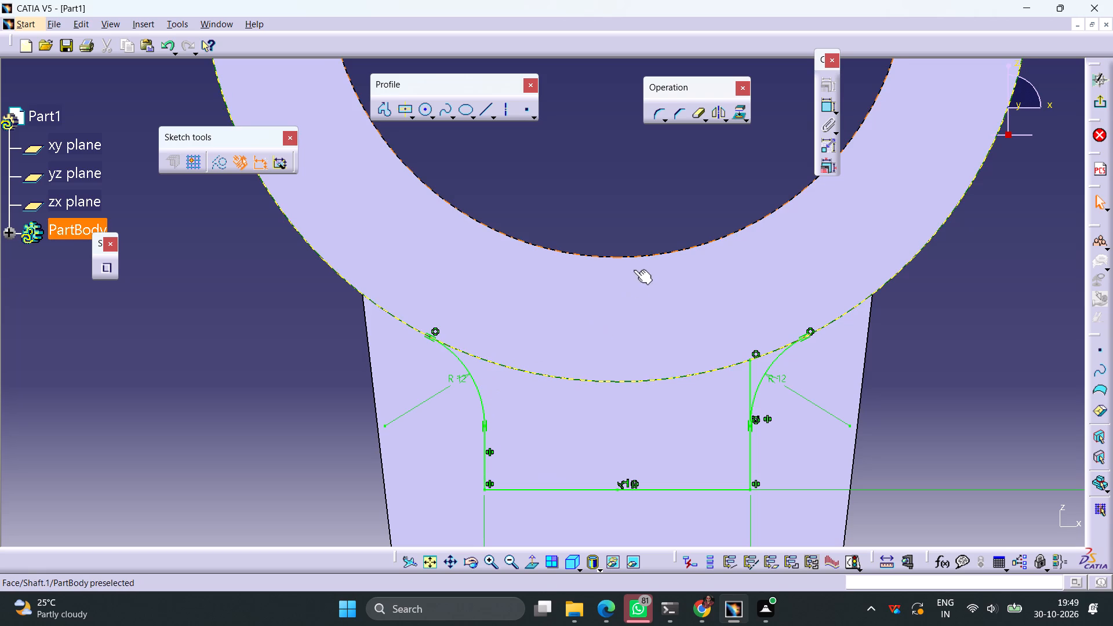
{"action": "left_click", "coordinate": [694, 118]}
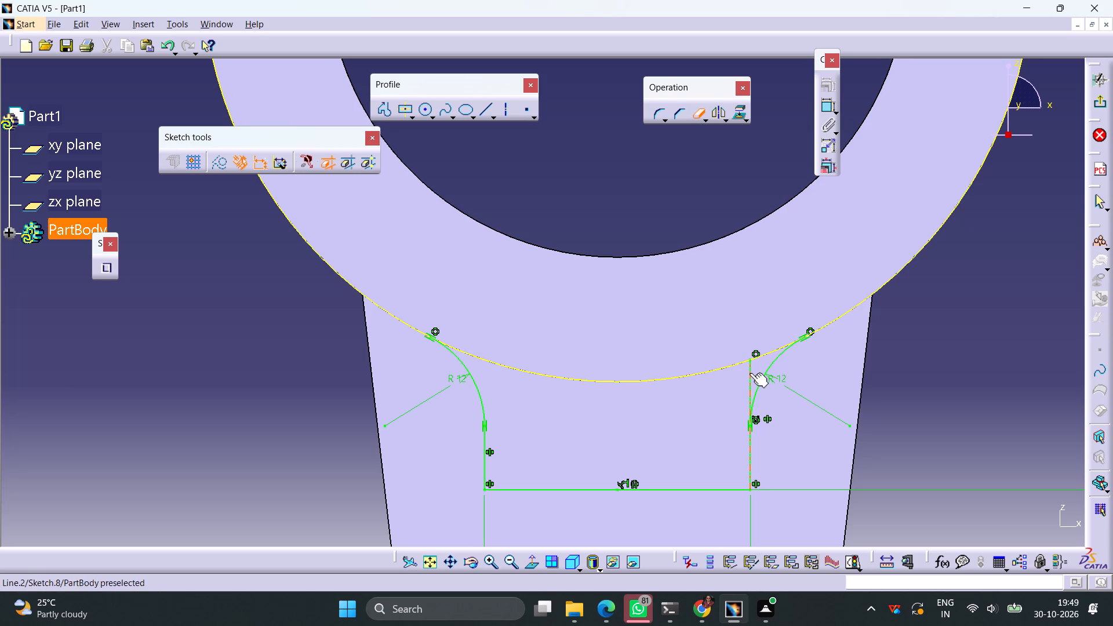
{"action": "left_click", "coordinate": [750, 373]}
Quick-trim the projected circle to the lower arc between the two corners and exit the sketch.
{"action": "middle_click_drag", "start_coordinate": [730, 253], "coordinate": [712, 337], "text": "ctrl"}
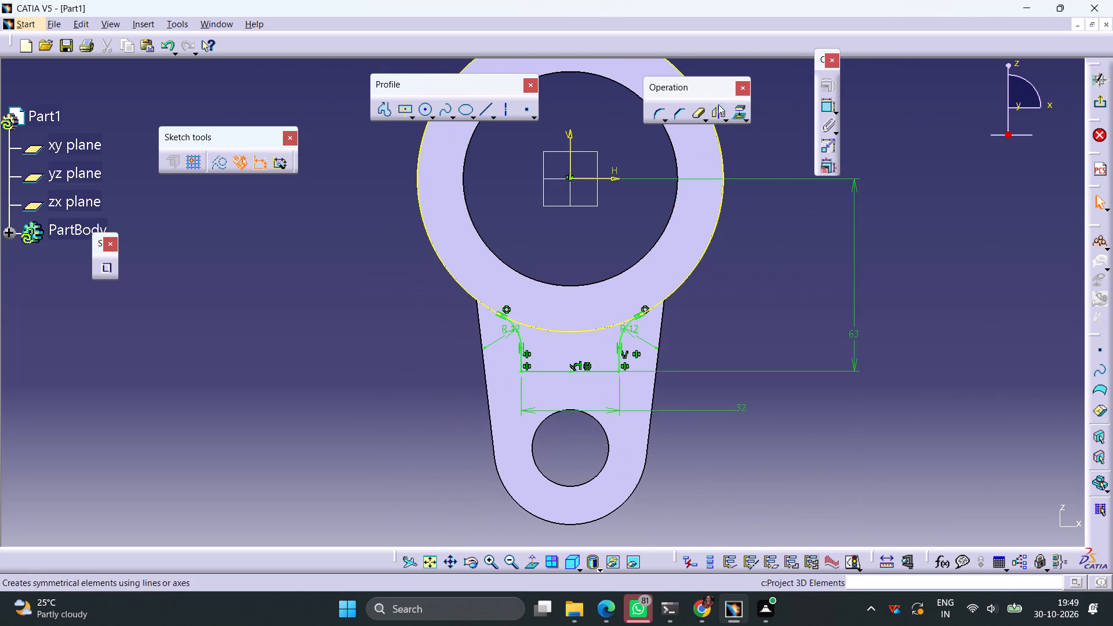
{"action": "left_click", "coordinate": [696, 112]}
{"action": "left_click", "coordinate": [699, 260]}
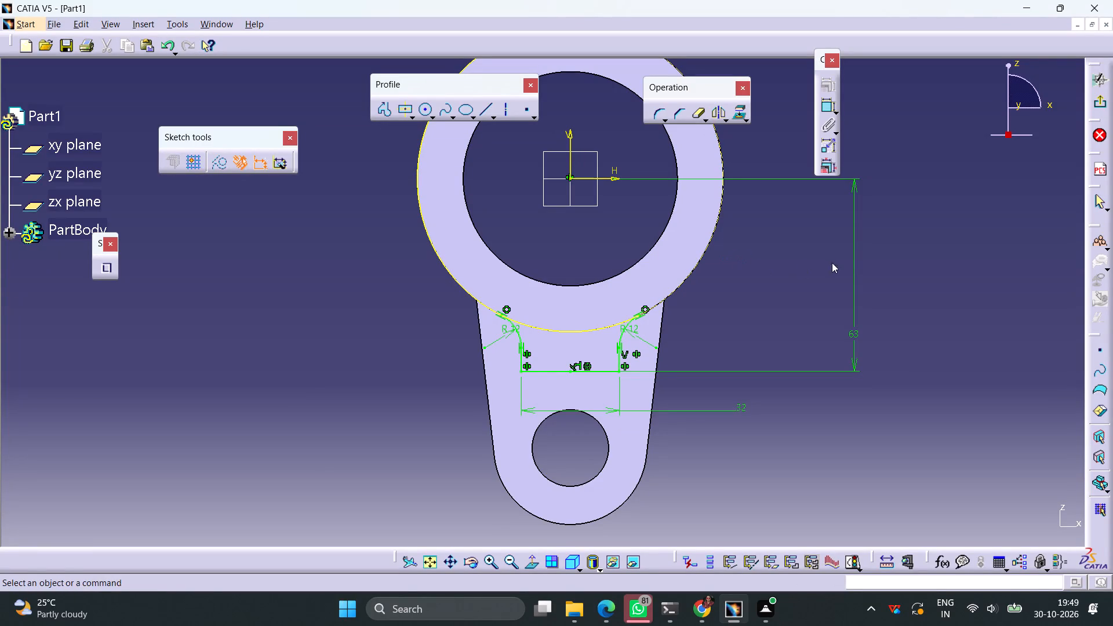
{"action": "left_click", "coordinate": [693, 115]}
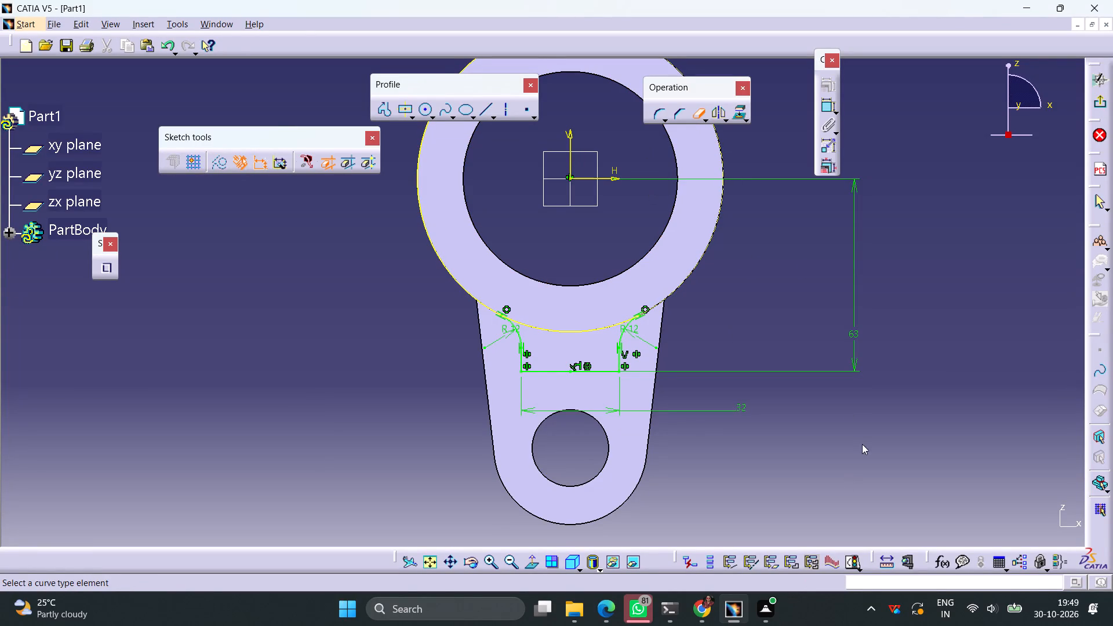
{"action": "middle_click_drag", "start_coordinate": [778, 252], "coordinate": [782, 301], "text": "ctrl"}
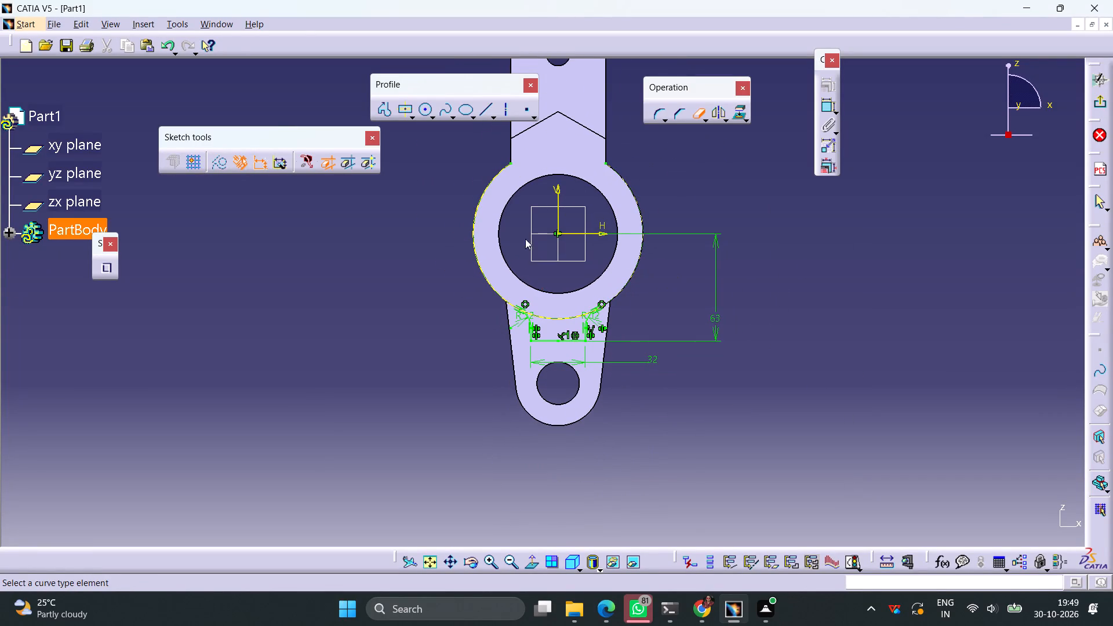
{"action": "left_click", "coordinate": [477, 210]}
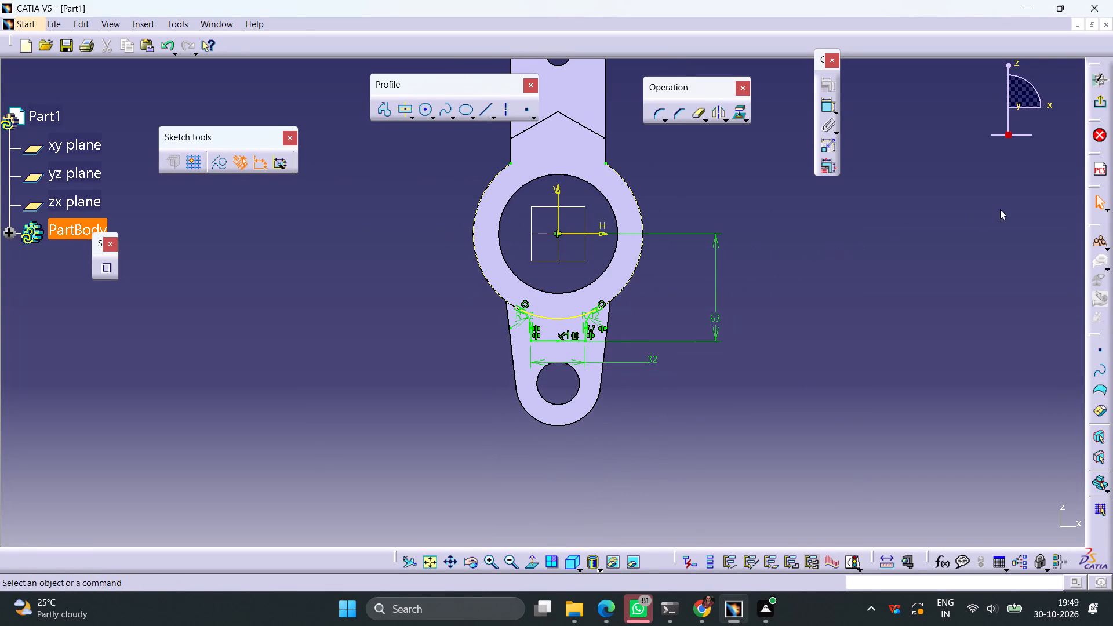
{"action": "left_click", "coordinate": [1100, 101]}
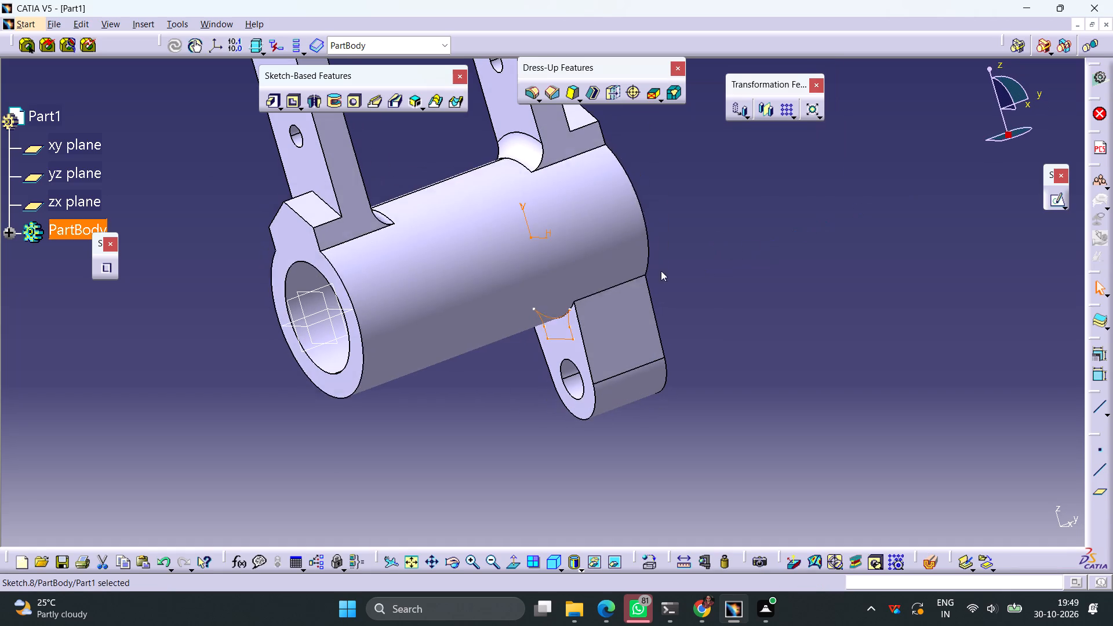
Pad the filleted profile on the lower lug's inner face to a length of 20 mm.
{"action": "left_click", "coordinate": [273, 104]}
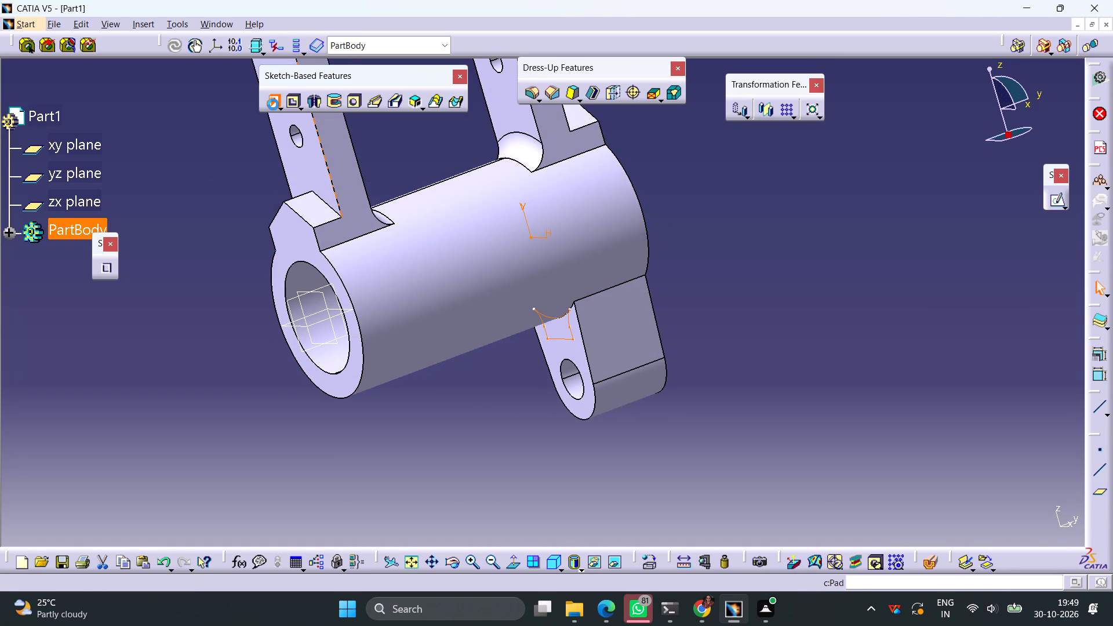
{"action": "type", "text": "20"}
{"action": "key", "text": "Return"}
{"action": "left_click", "coordinate": [765, 422]}
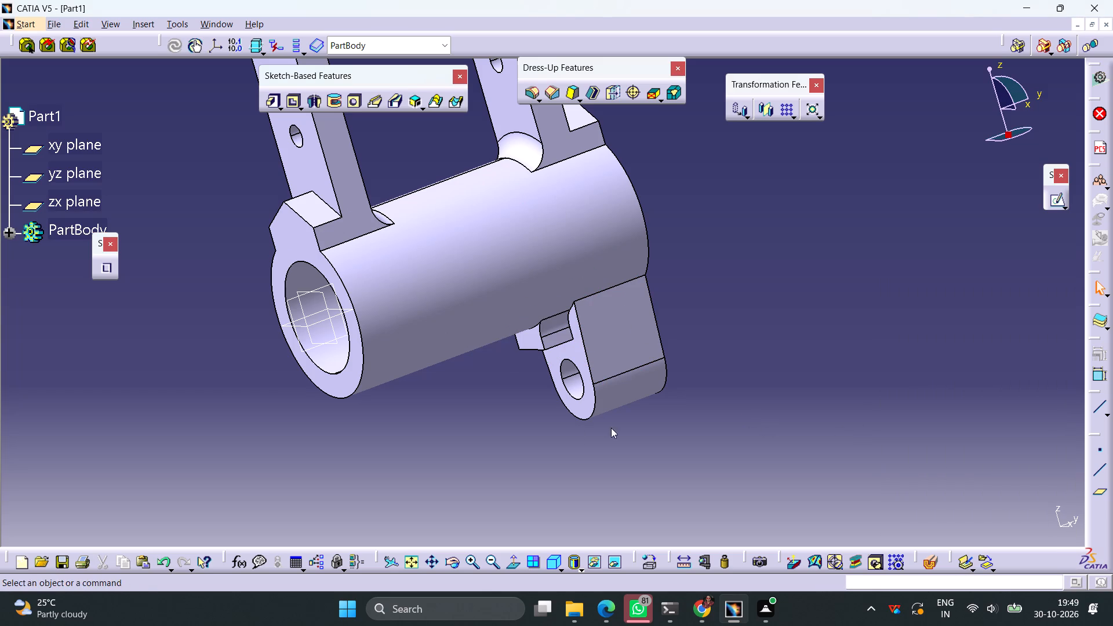
Add a 12 mm edge fillet where the new pad's front face meets the cylinder.
{"action": "middle_click_drag", "start_coordinate": [537, 433], "coordinate": [519, 263]}
{"action": "right_click_drag", "start_coordinate": [539, 435], "coordinate": [519, 263]}
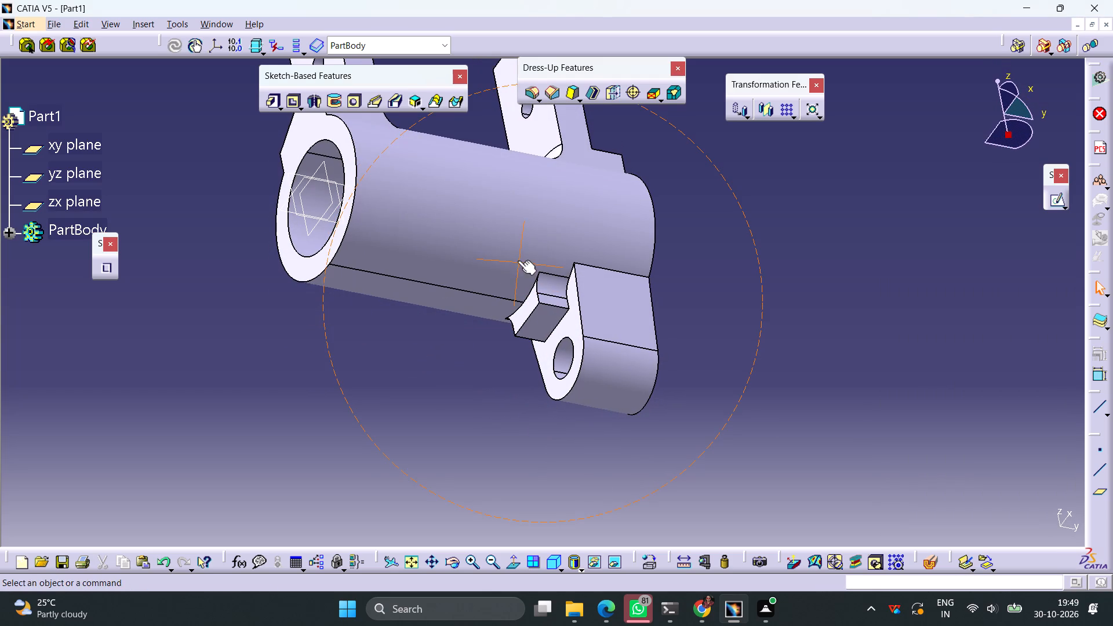
{"action": "left_click", "coordinate": [532, 93]}
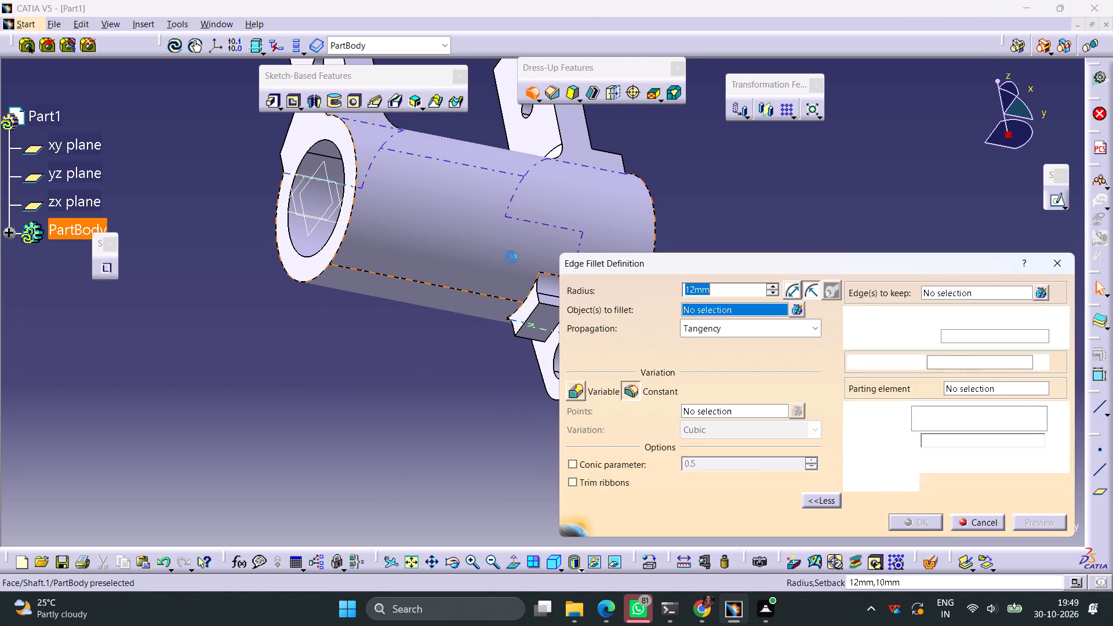
{"action": "left_click", "coordinate": [526, 296]}
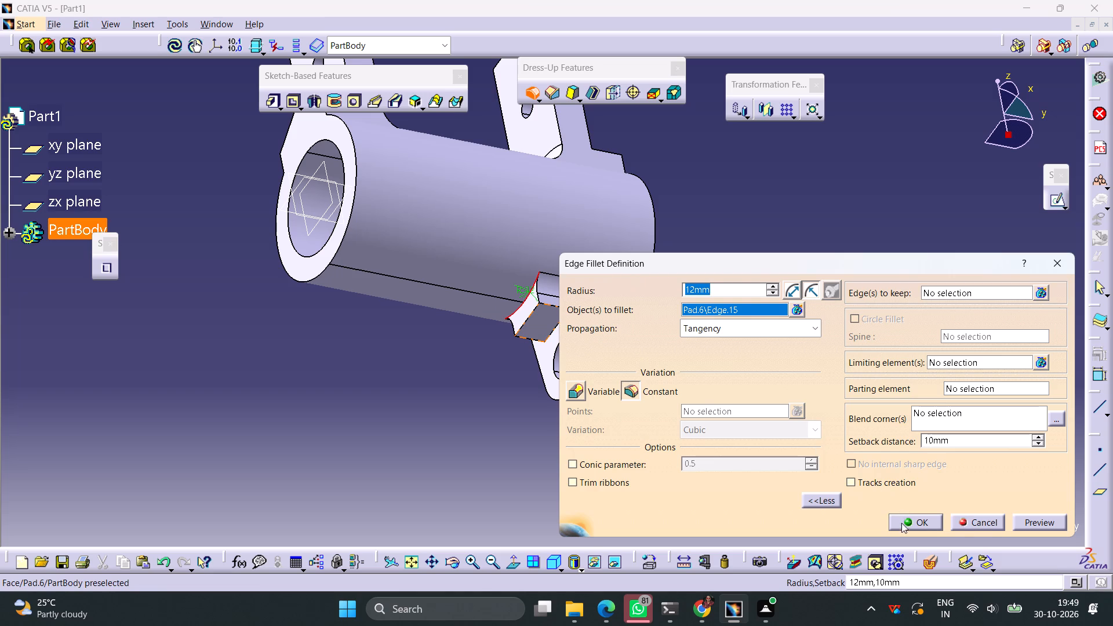
{"action": "left_click", "coordinate": [1026, 525]}
{"action": "left_click", "coordinate": [912, 522]}
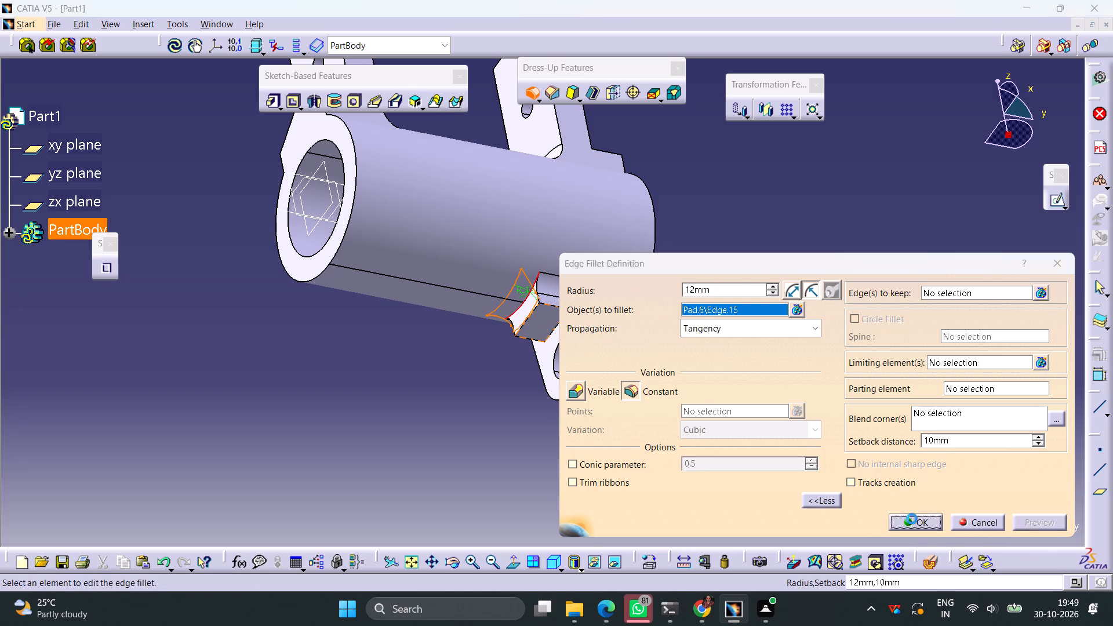
{"action": "left_click", "coordinate": [1043, 522]}
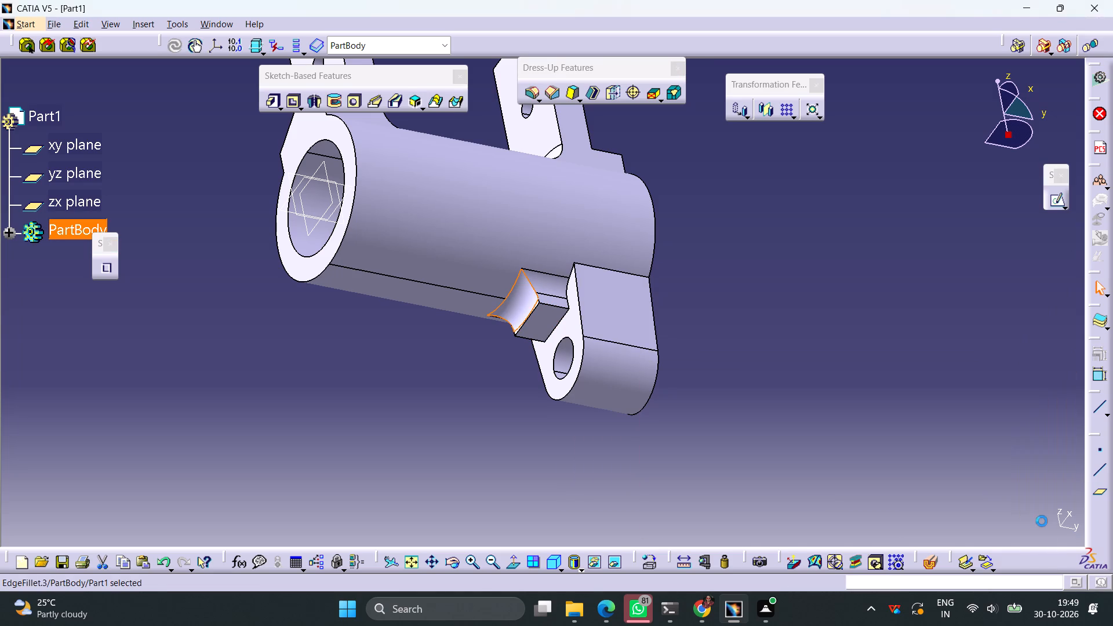
{"action": "left_click", "coordinate": [828, 357]}
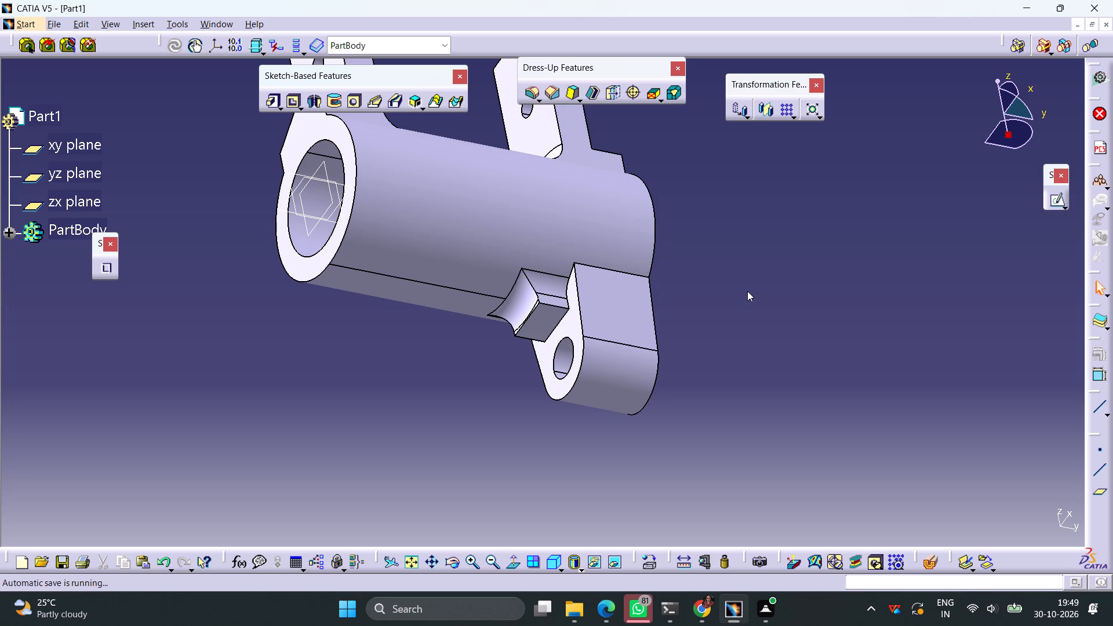
Check the reference drawing, then sketch a circle about 13 mm in diameter on the small pad's underside, centred on the vertical axis.
{"action": "left_click", "coordinate": [607, 609]}
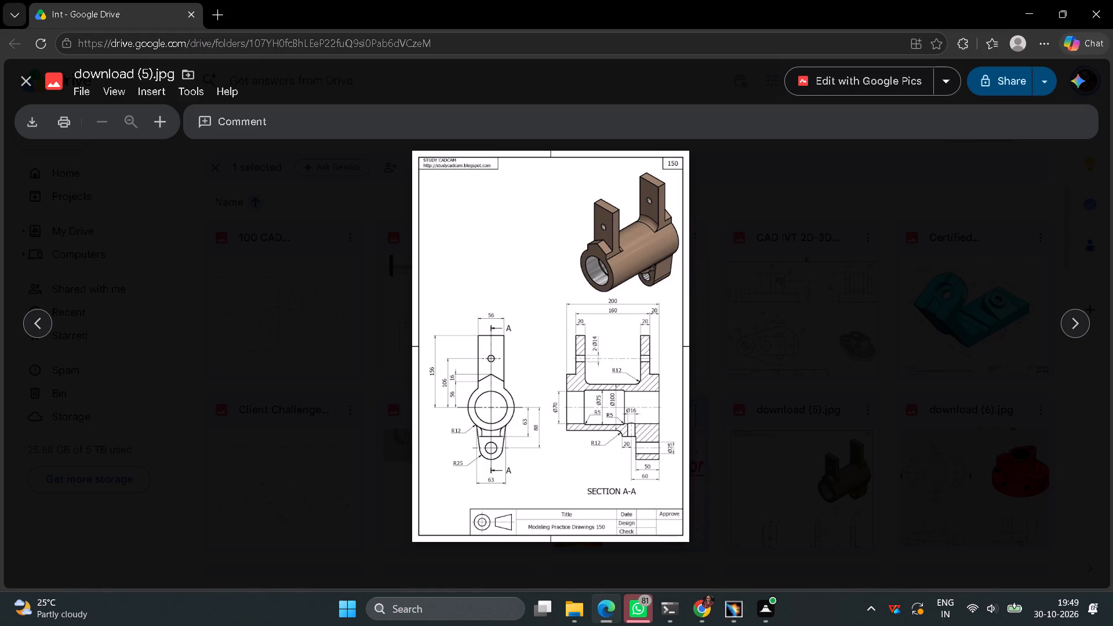
{"action": "left_click", "coordinate": [732, 619]}
{"action": "left_click", "coordinate": [539, 324]}
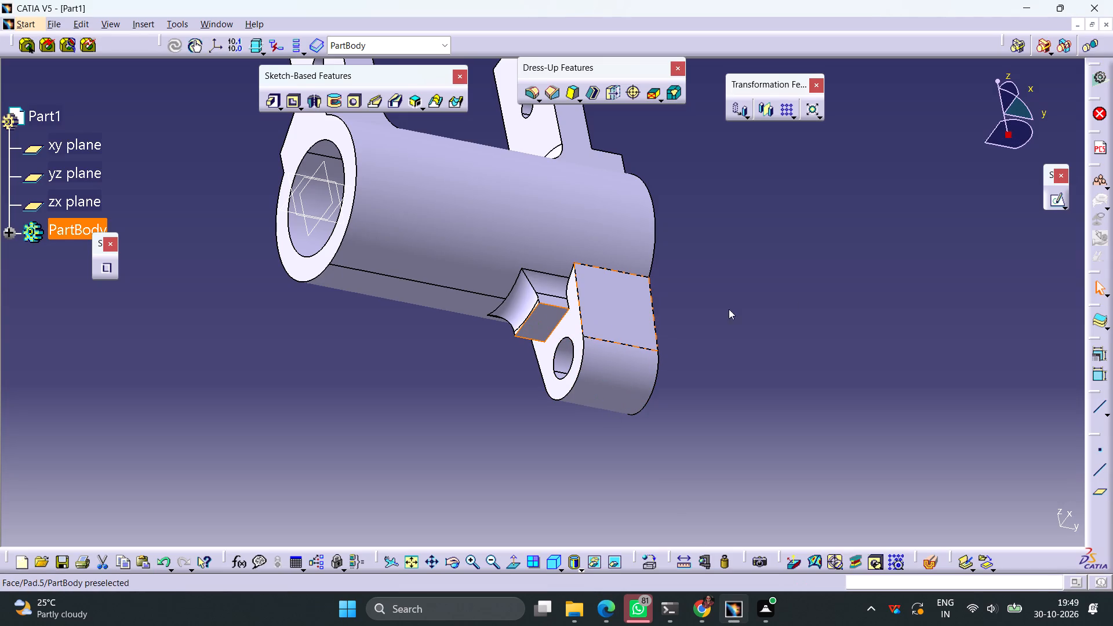
{"action": "left_click", "coordinate": [1052, 202]}
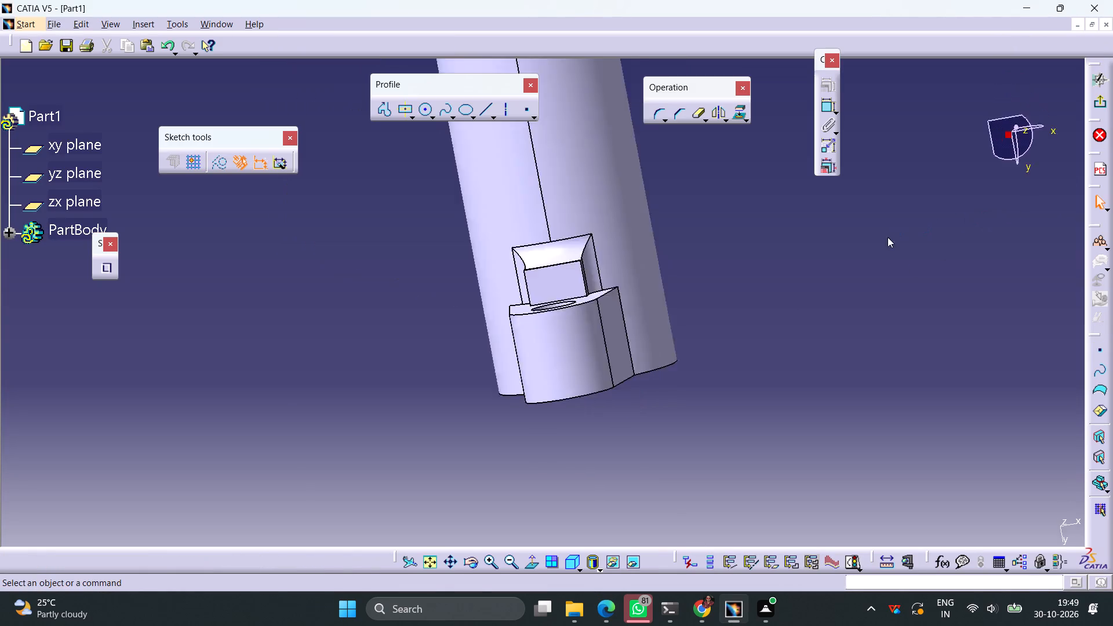
{"action": "middle_click_drag", "start_coordinate": [774, 319], "coordinate": [706, 316]}
{"action": "right_click_drag", "start_coordinate": [776, 319], "coordinate": [706, 316]}
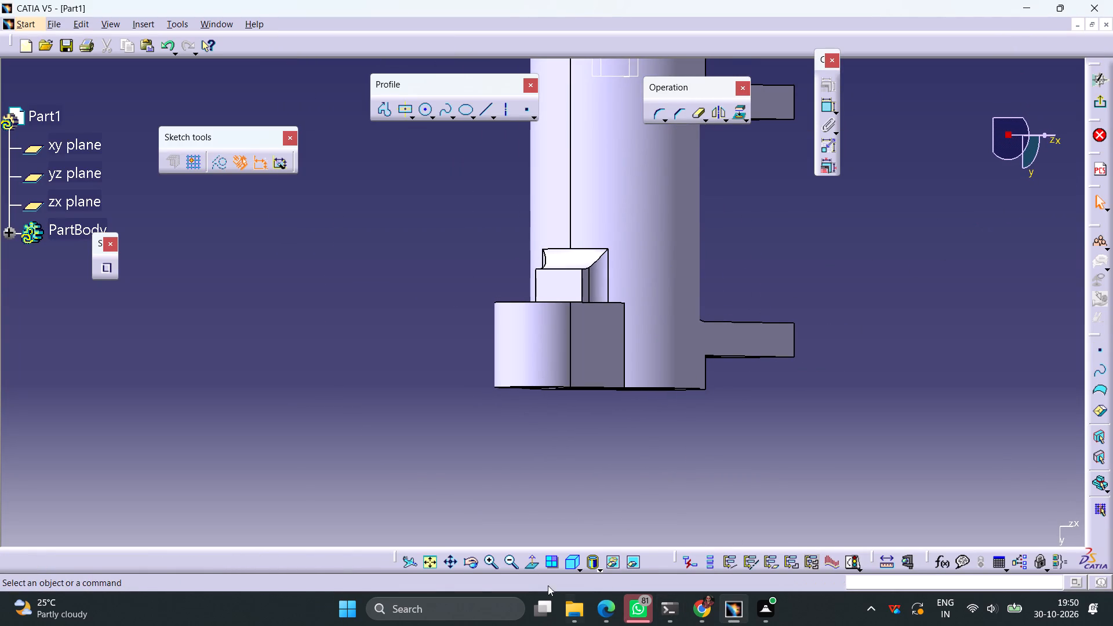
{"action": "left_click", "coordinate": [532, 566]}
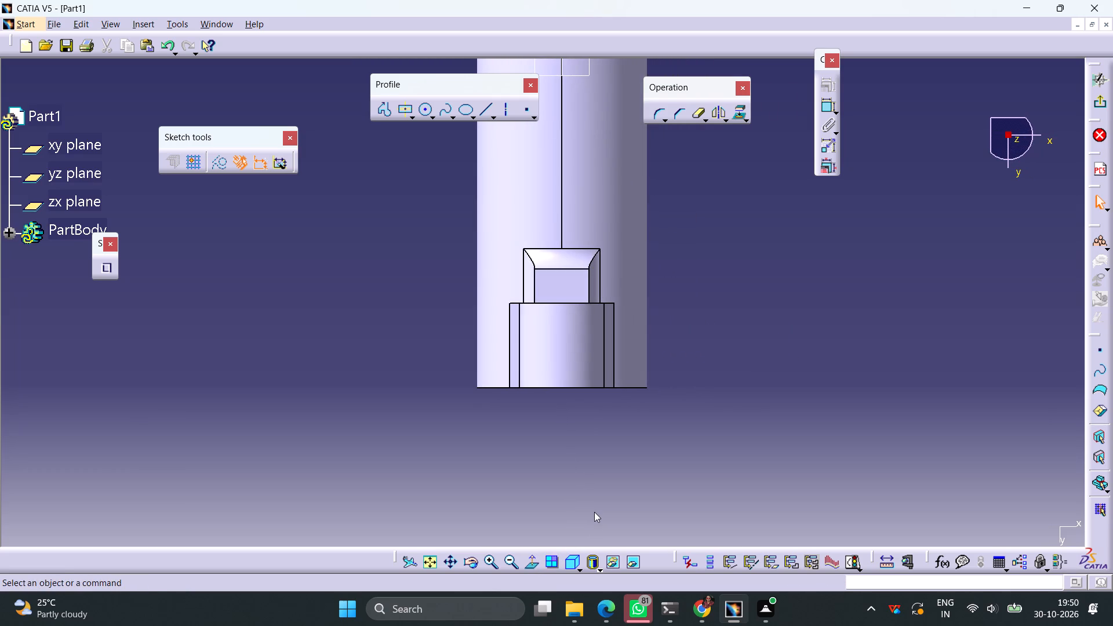
{"action": "left_click", "coordinate": [423, 108]}
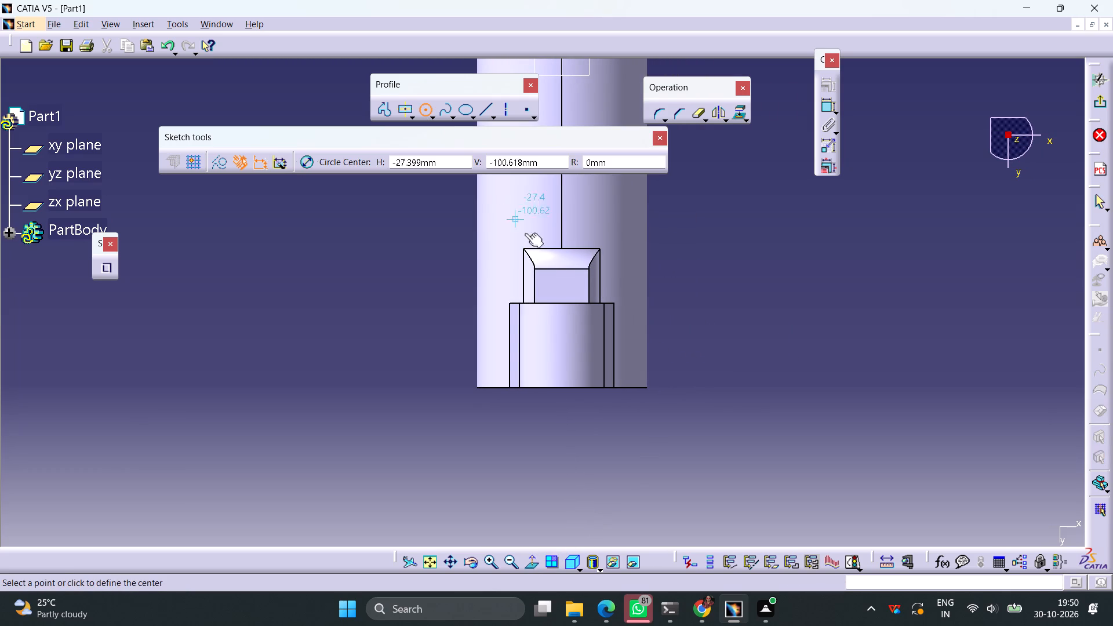
{"action": "left_click", "coordinate": [561, 284]}
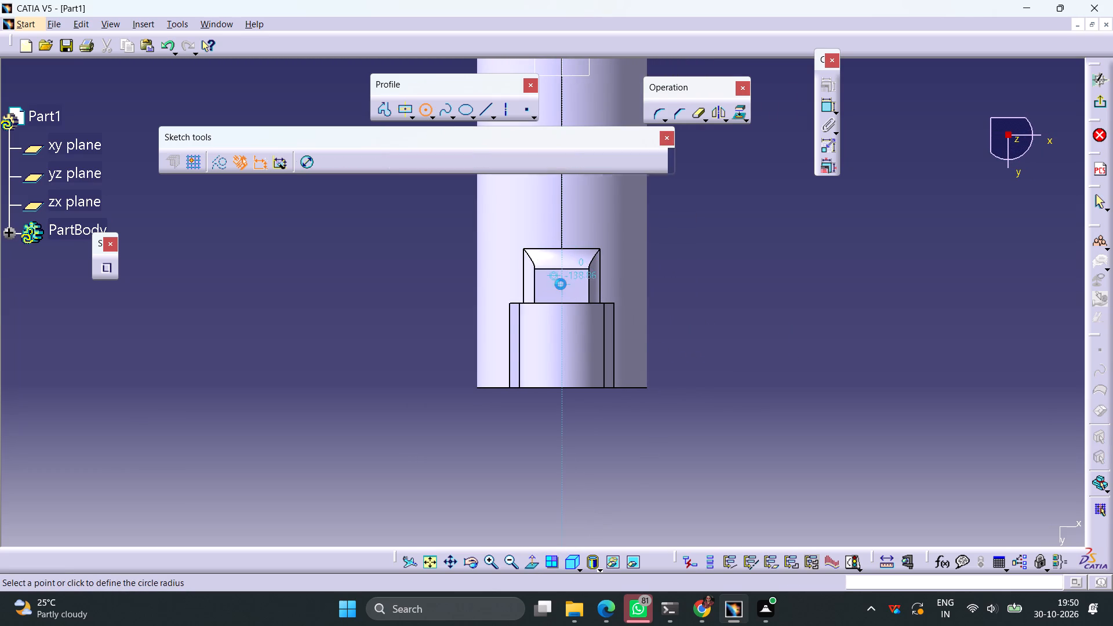
{"action": "left_click", "coordinate": [572, 281]}
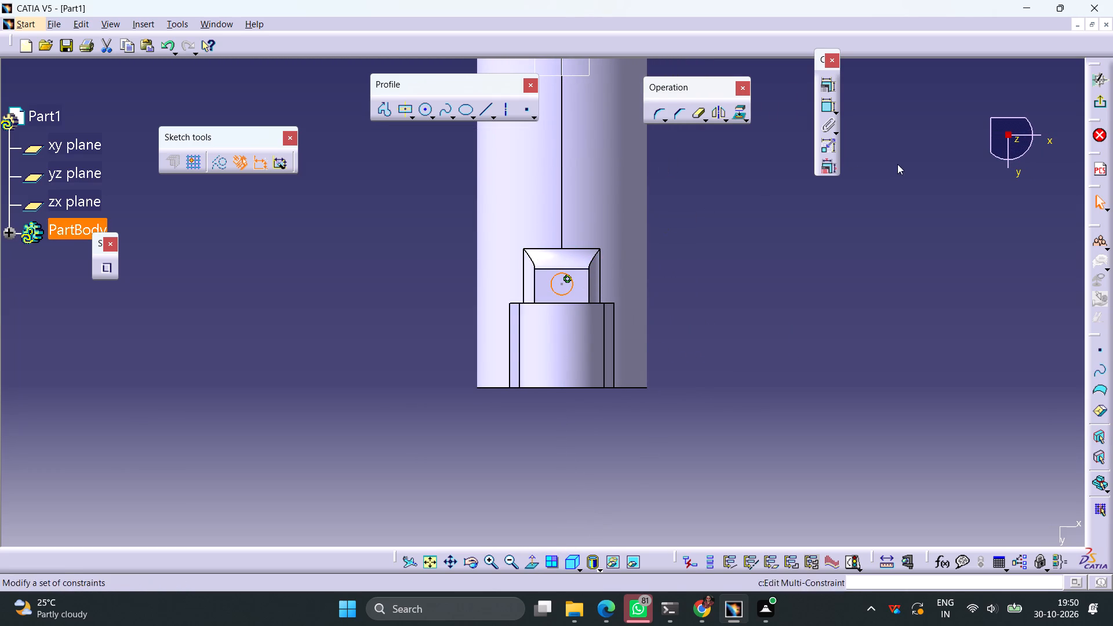
Dimension the circle's diameter and set it to 16 mm.
{"action": "left_click", "coordinate": [827, 107]}
{"action": "left_click", "coordinate": [744, 238]}
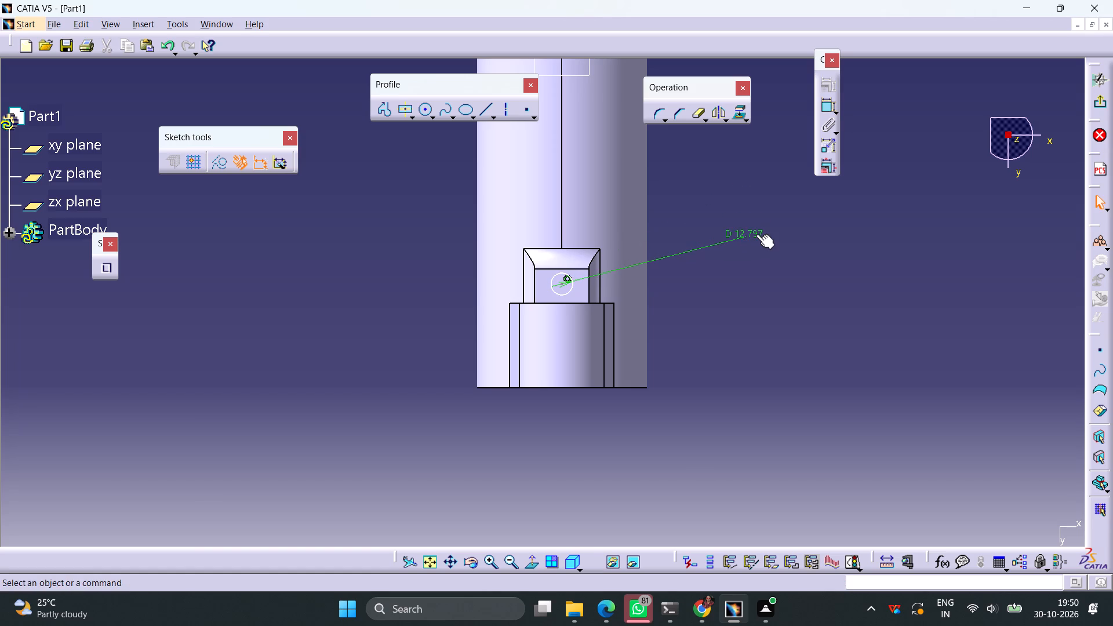
{"action": "double_click", "coordinate": [756, 234]}
{"action": "type", "text": "16"}
{"action": "key", "text": "Return"}
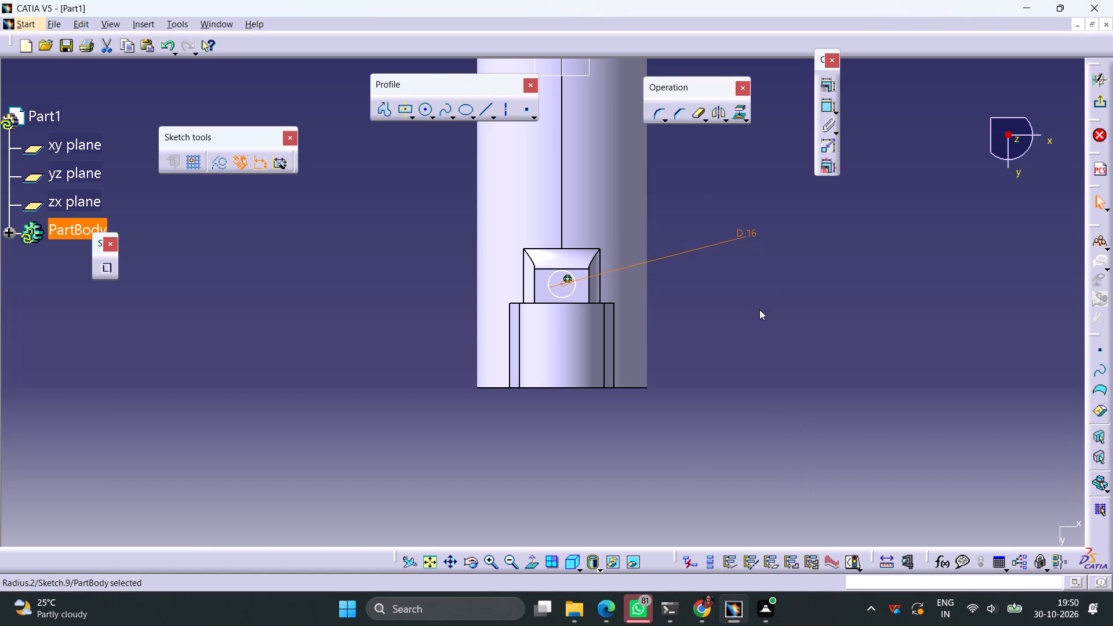
{"action": "left_click", "coordinate": [719, 347]}
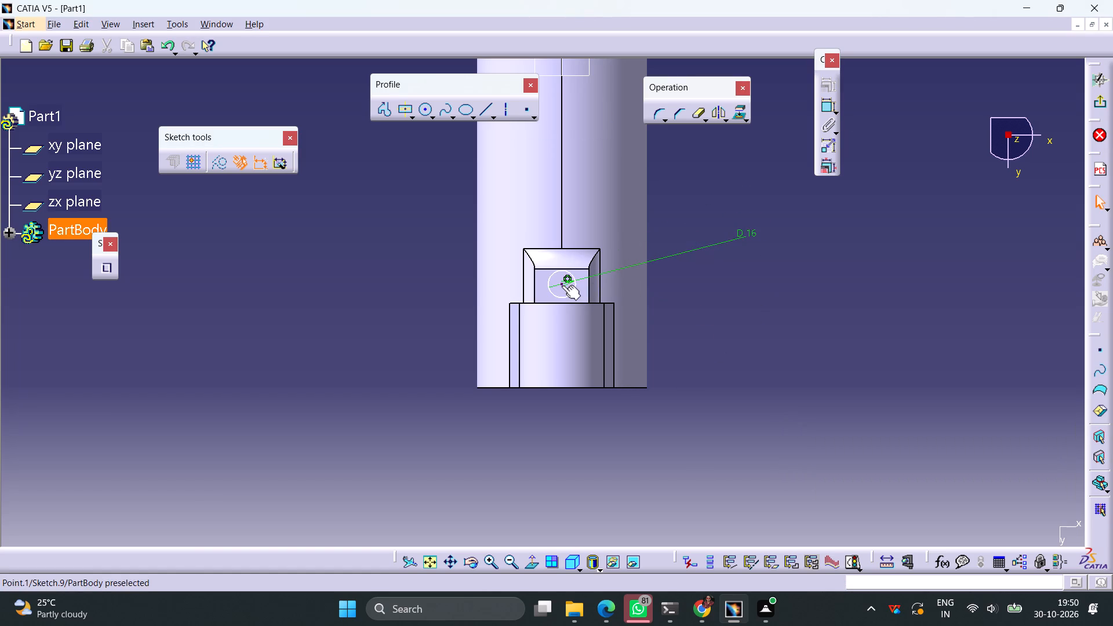
Constrain the circle's centre 60 mm from the cylinder's lug-side end edge and exit the sketch.
{"action": "left_click", "coordinate": [563, 285]}
{"action": "left_click", "coordinate": [828, 105]}
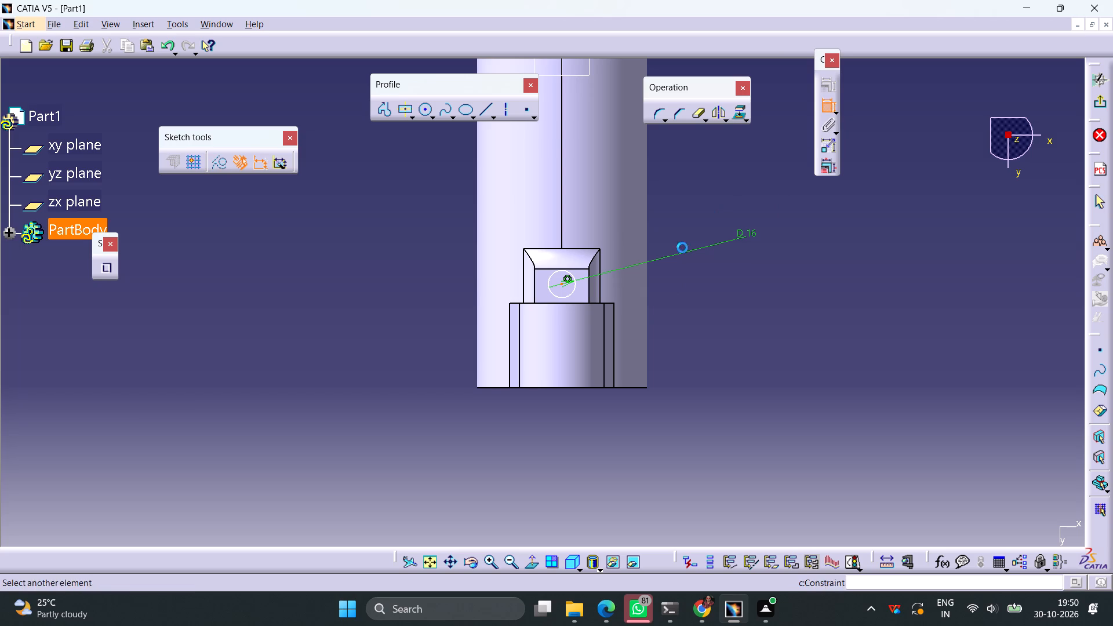
{"action": "left_click", "coordinate": [603, 391]}
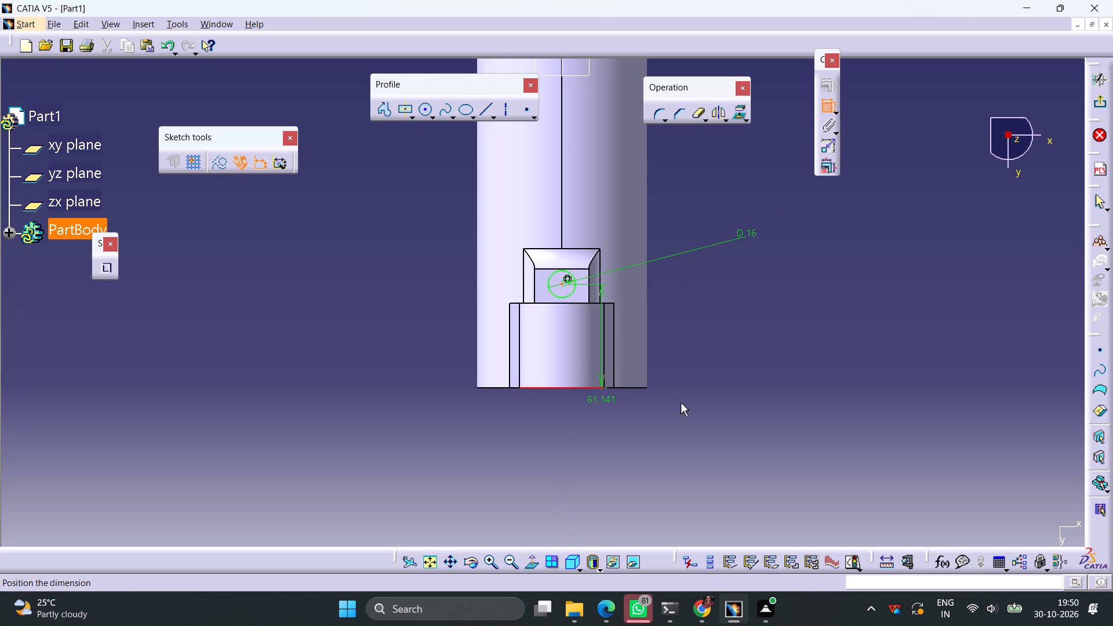
{"action": "left_click", "coordinate": [665, 433]}
{"action": "double_click", "coordinate": [604, 430]}
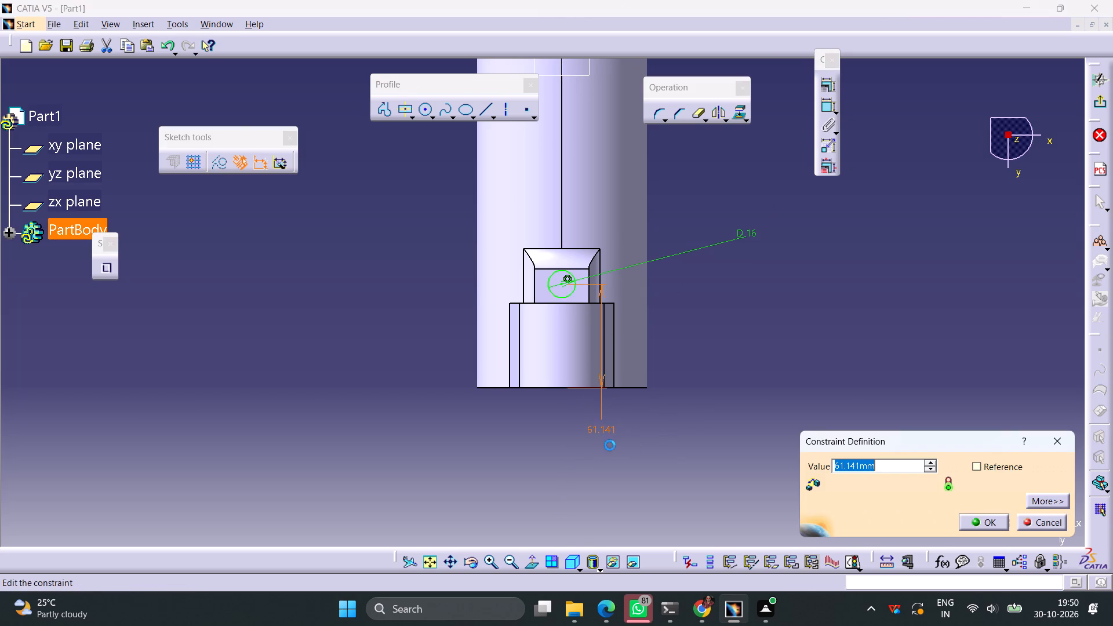
{"action": "type", "text": "60"}
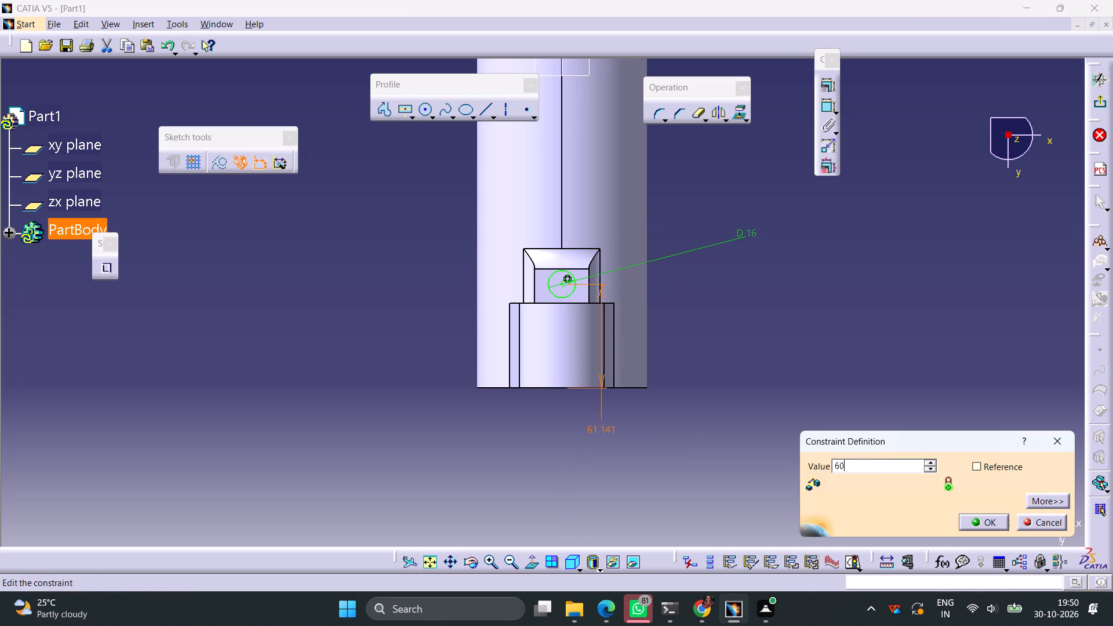
{"action": "key", "text": "Return"}
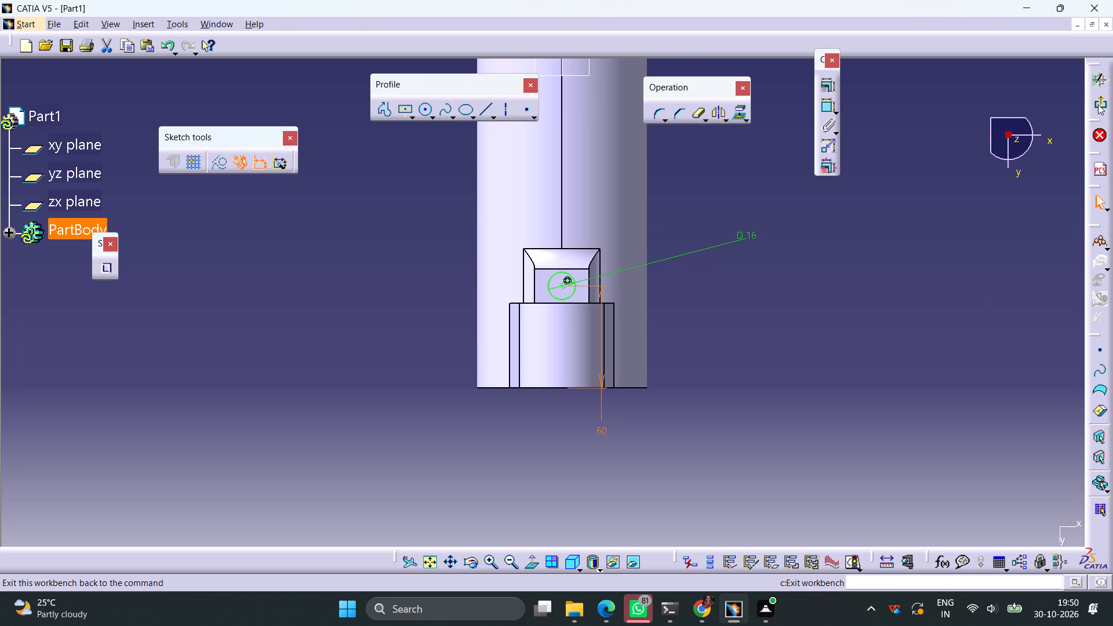
{"action": "left_click", "coordinate": [1098, 103]}
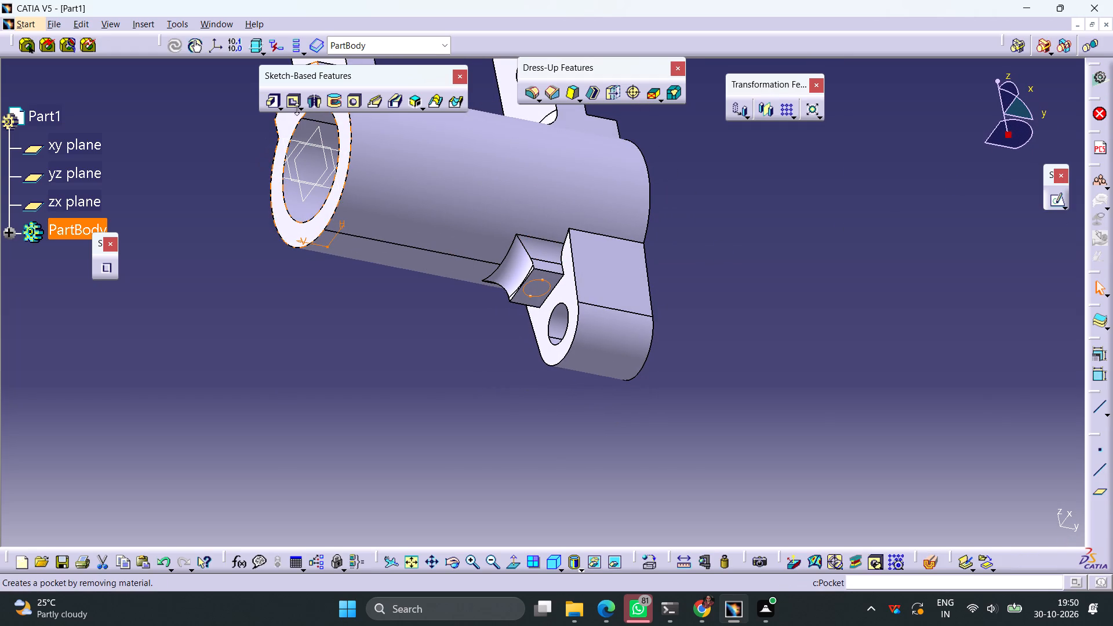
Pocket the 16 mm circle through the cylinder wall into the bore with the Up to next limit.
{"action": "left_click", "coordinate": [294, 103]}
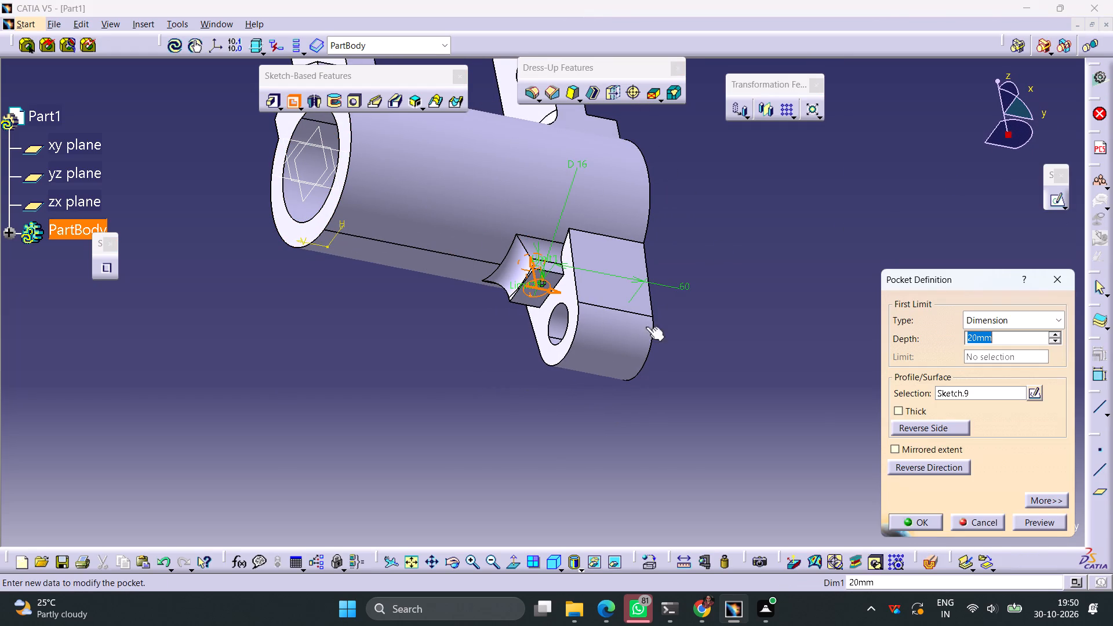
{"action": "middle_click_drag", "start_coordinate": [752, 256], "coordinate": [382, 347]}
{"action": "right_click_drag", "start_coordinate": [752, 257], "coordinate": [382, 347]}
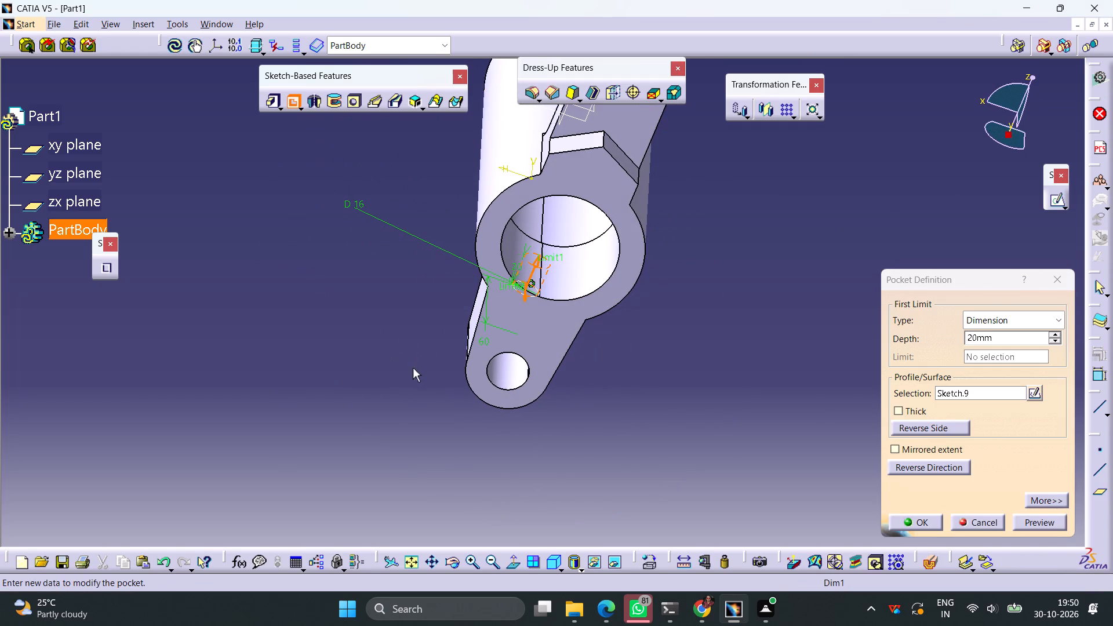
{"action": "left_click", "coordinate": [1049, 323]}
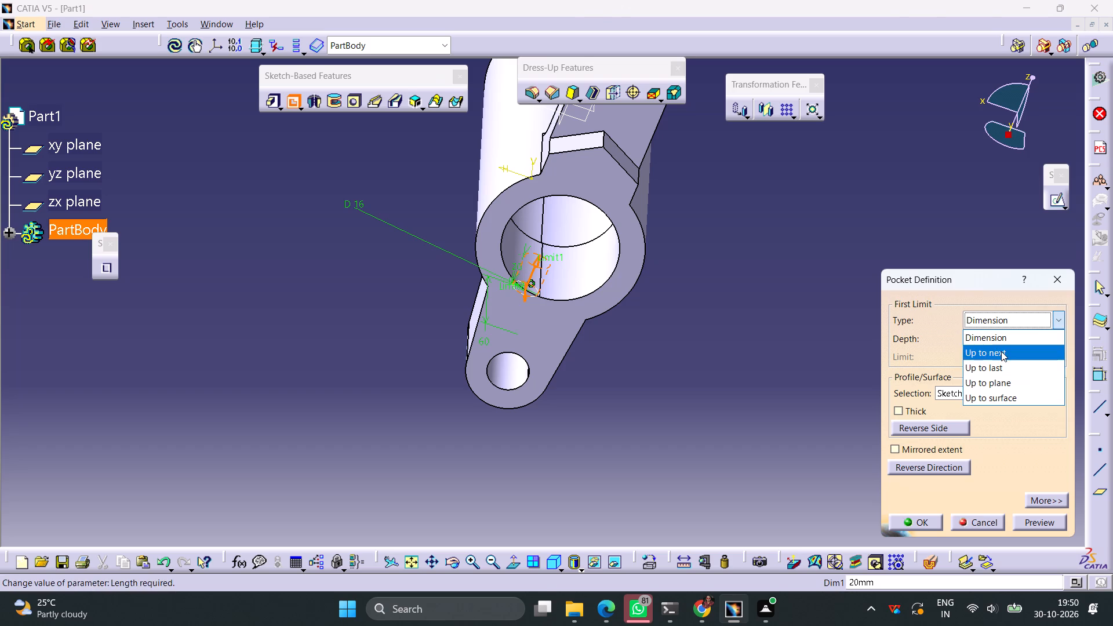
{"action": "left_click", "coordinate": [996, 356]}
{"action": "left_click", "coordinate": [1034, 523]}
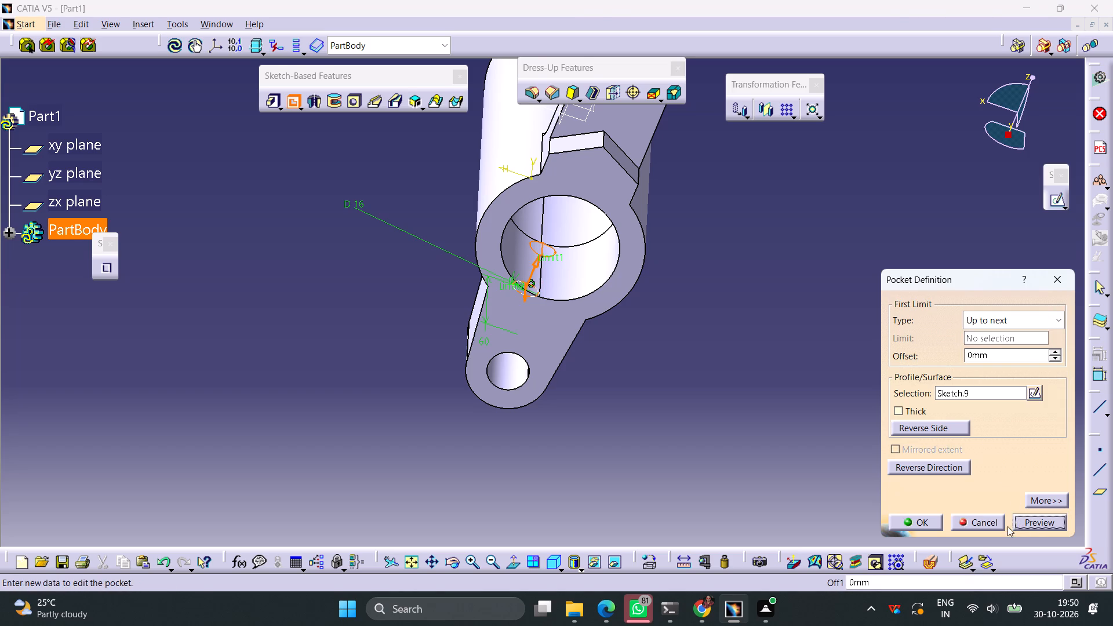
{"action": "left_click", "coordinate": [919, 522]}
{"action": "left_click", "coordinate": [772, 383]}
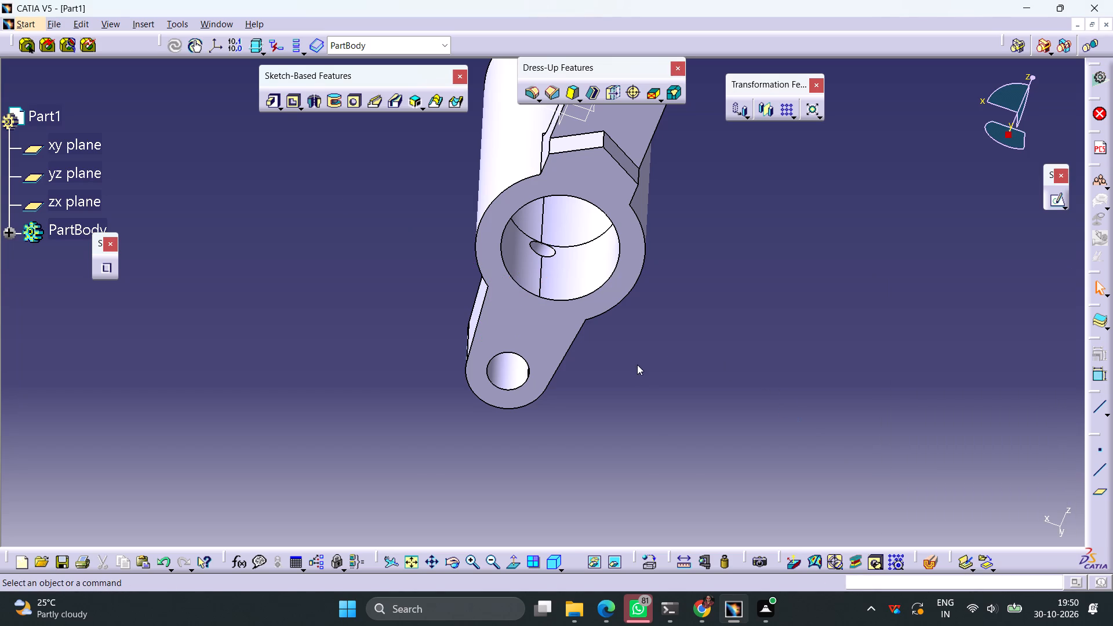
Examine the lower lug, the filleted pad and the new hole from several sides.
{"action": "middle_click_drag", "start_coordinate": [635, 371], "coordinate": [603, 291]}
{"action": "right_click_drag", "start_coordinate": [635, 370], "coordinate": [603, 291]}
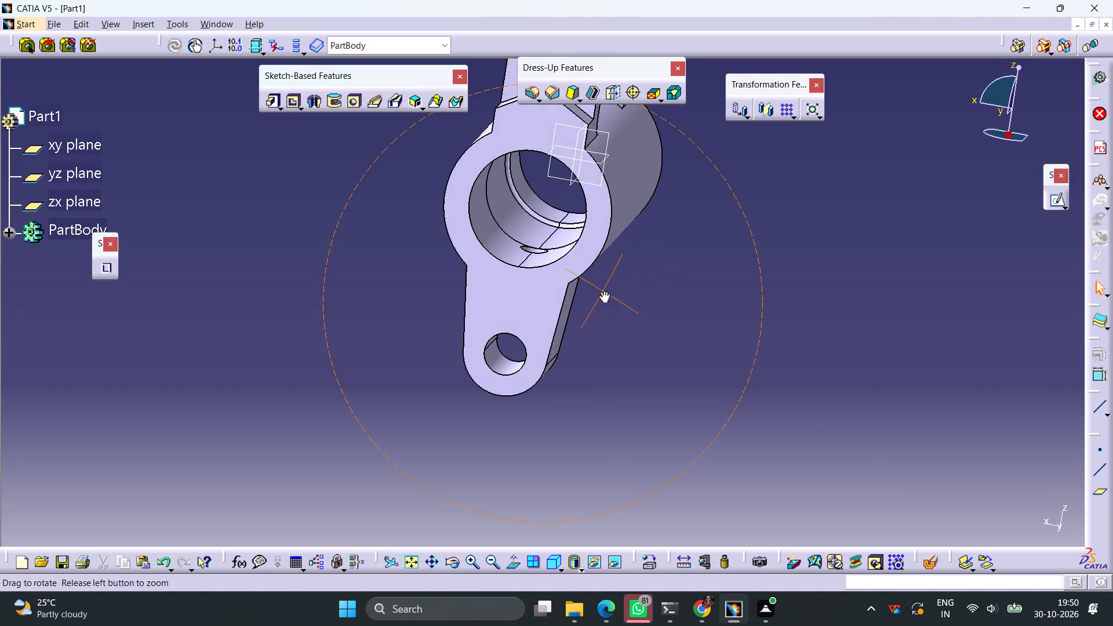
{"action": "middle_click_drag", "start_coordinate": [603, 291], "coordinate": [751, 276]}
{"action": "right_click_drag", "start_coordinate": [603, 291], "coordinate": [751, 276]}
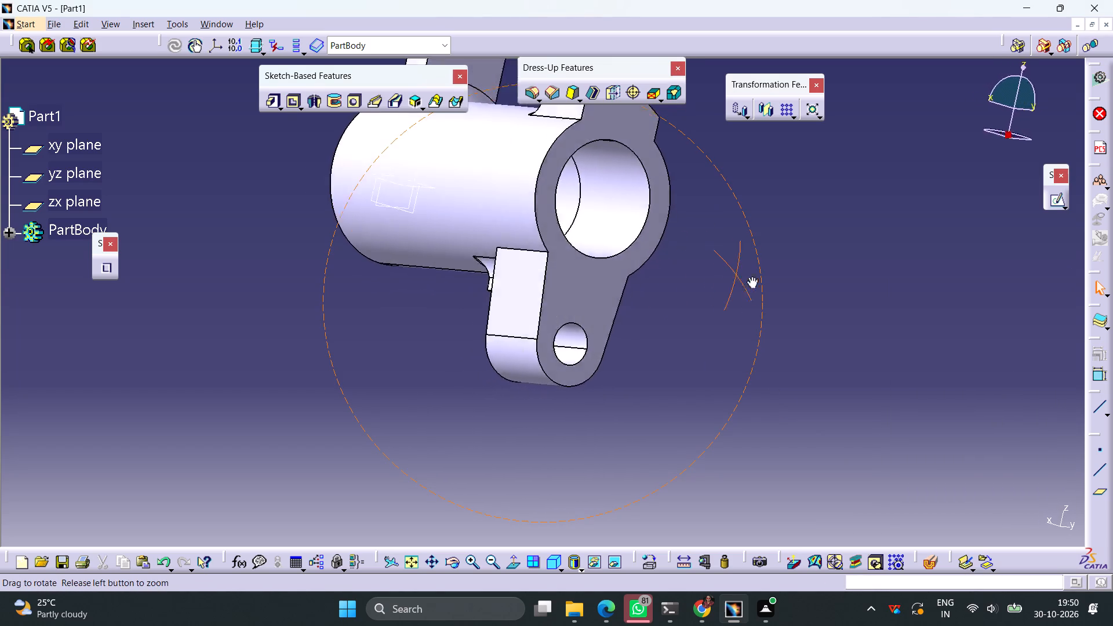
{"action": "right_click_drag", "start_coordinate": [751, 276], "coordinate": [873, 318]}
{"action": "middle_click_drag", "start_coordinate": [751, 276], "coordinate": [873, 318]}
{"action": "middle_click_drag", "start_coordinate": [380, 324], "coordinate": [600, 349]}
{"action": "right_click_drag", "start_coordinate": [380, 324], "coordinate": [600, 349]}
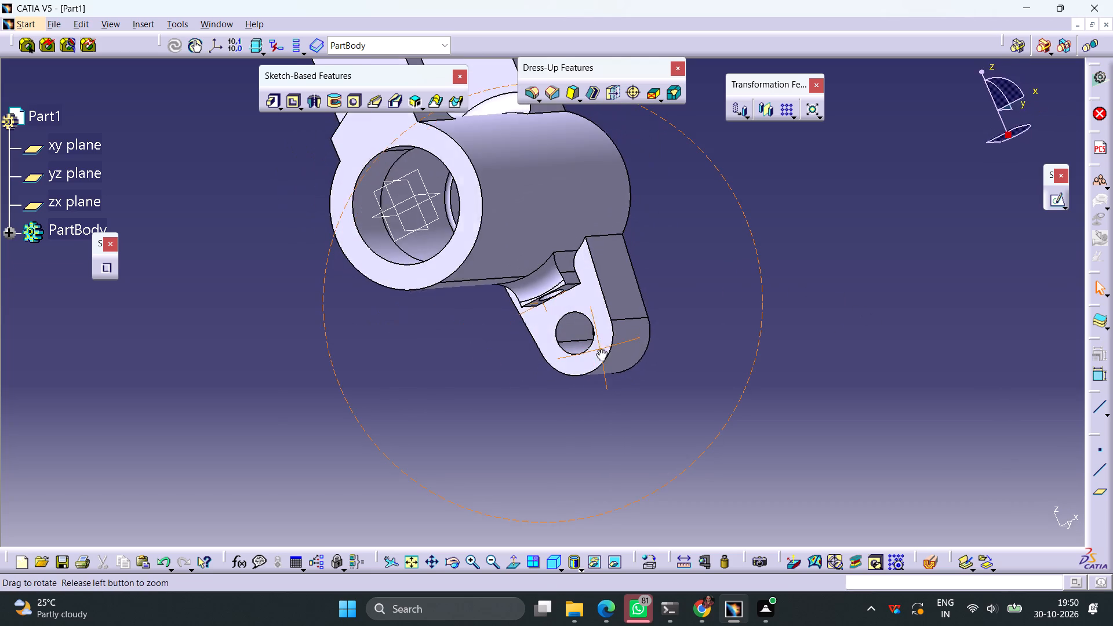
{"action": "middle_click_drag", "start_coordinate": [600, 349], "coordinate": [505, 405]}
{"action": "right_click_drag", "start_coordinate": [600, 349], "coordinate": [505, 405]}
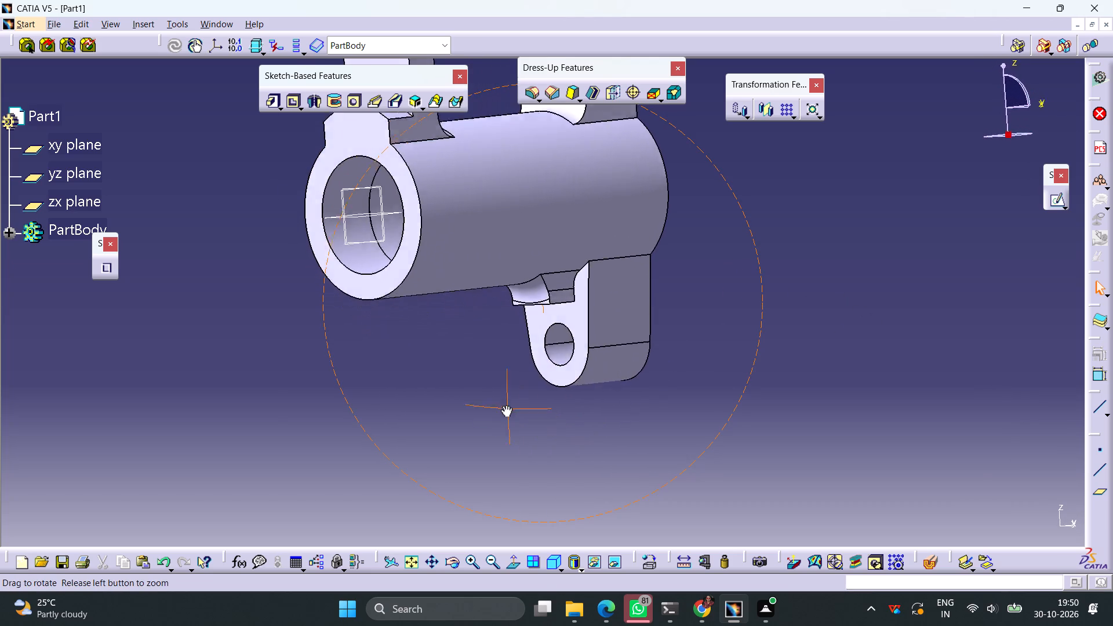
{"action": "right_click_drag", "start_coordinate": [505, 405], "coordinate": [483, 396]}
{"action": "middle_click_drag", "start_coordinate": [505, 405], "coordinate": [483, 396]}
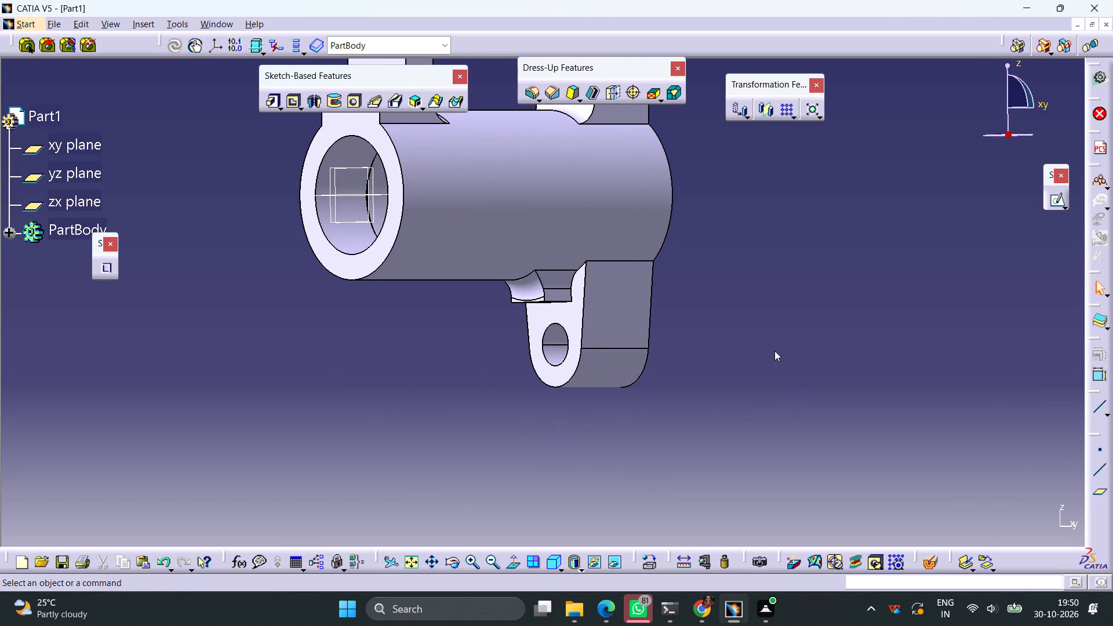
Compare the whole part with the reference drawing and save it as Part1 of type CATPart in the internship folder.
{"action": "middle_click_drag", "start_coordinate": [719, 283], "coordinate": [708, 370], "text": "ctrl"}
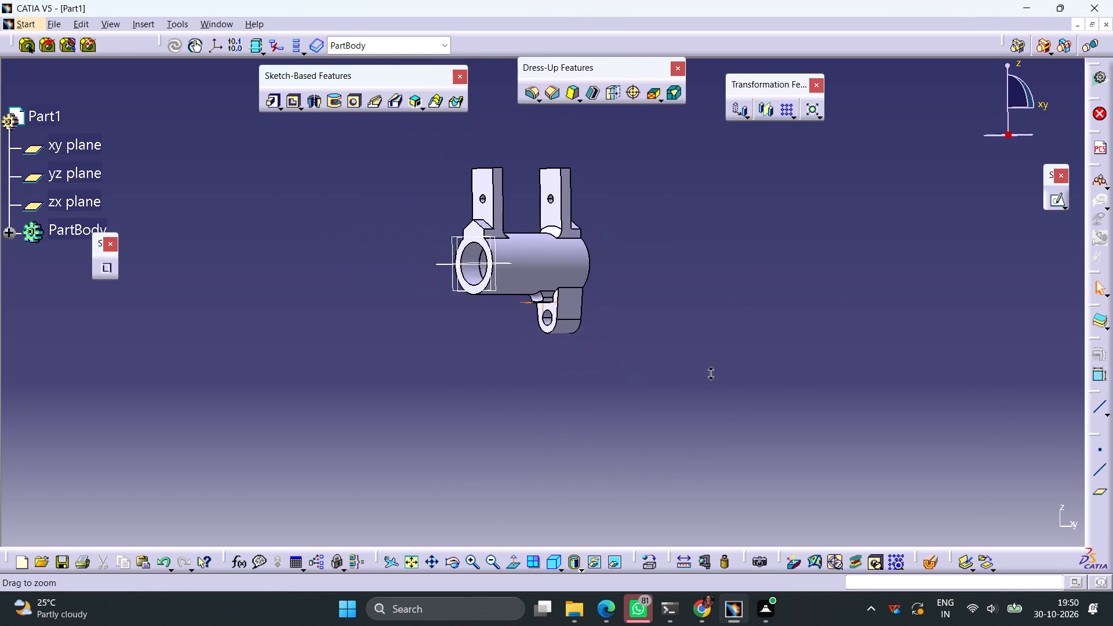
{"action": "middle_click_drag", "start_coordinate": [708, 370], "coordinate": [708, 374], "text": "ctrl"}
{"action": "left_click", "coordinate": [605, 614]}
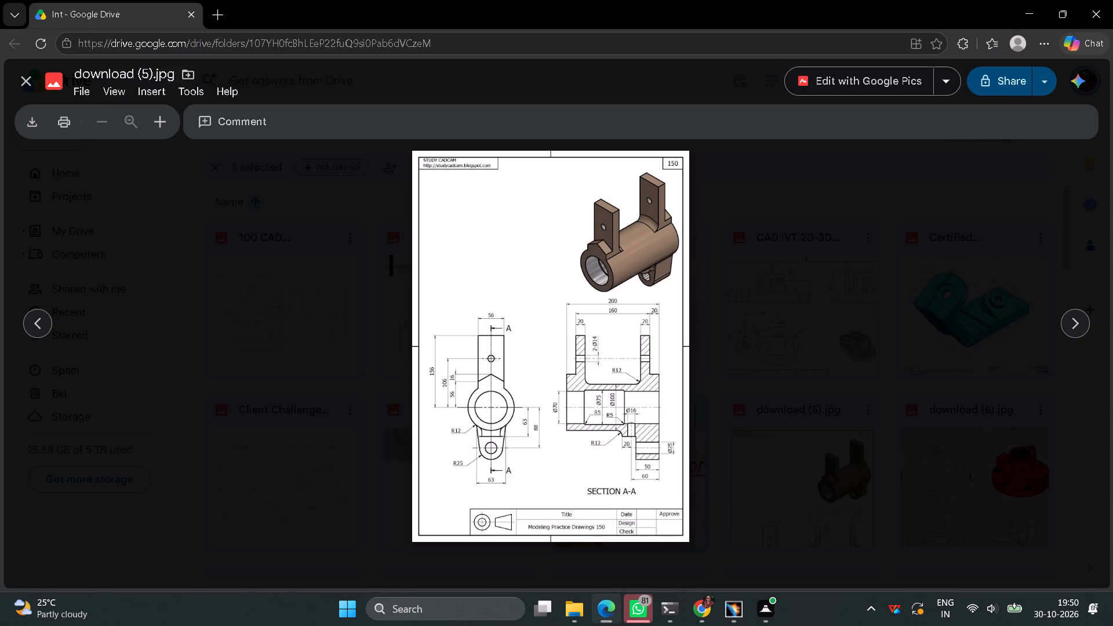
{"action": "left_click", "coordinate": [732, 611]}
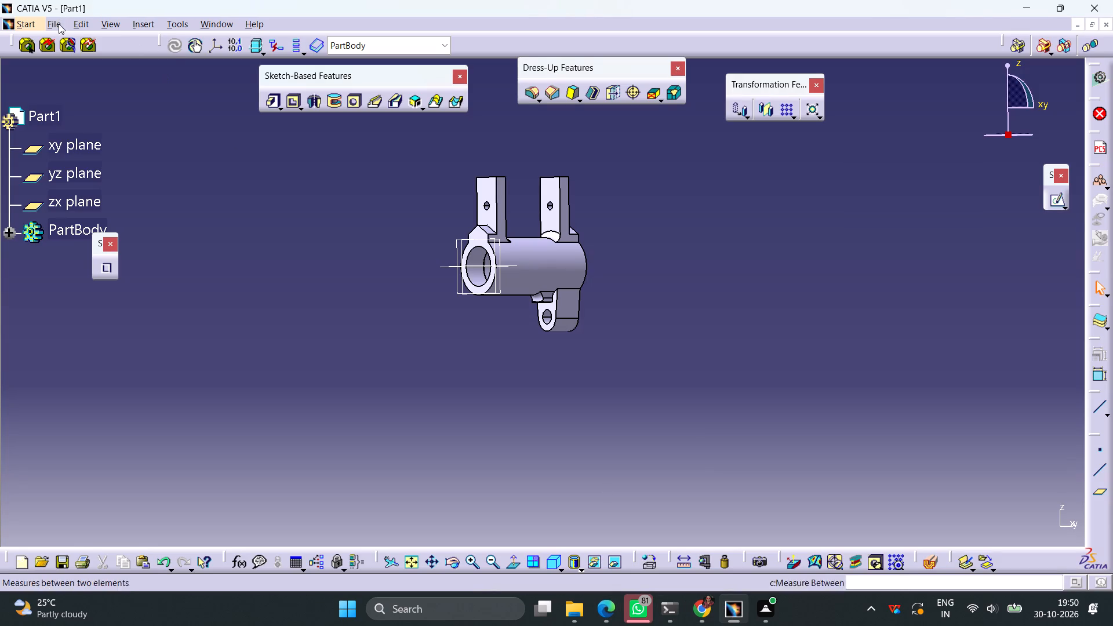
{"action": "left_click", "coordinate": [59, 26]}
{"action": "left_click", "coordinate": [117, 152]}
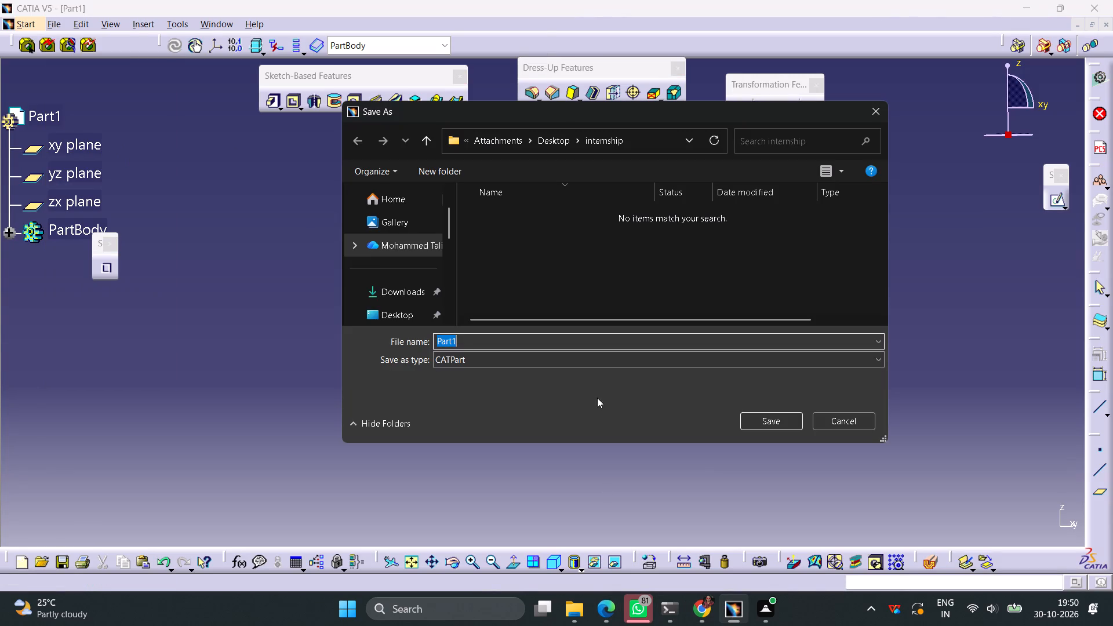
{"action": "left_click", "coordinate": [784, 424]}
Save another copy of Part1 to the internship folder in a different file format.
{"action": "left_click", "coordinate": [53, 21]}
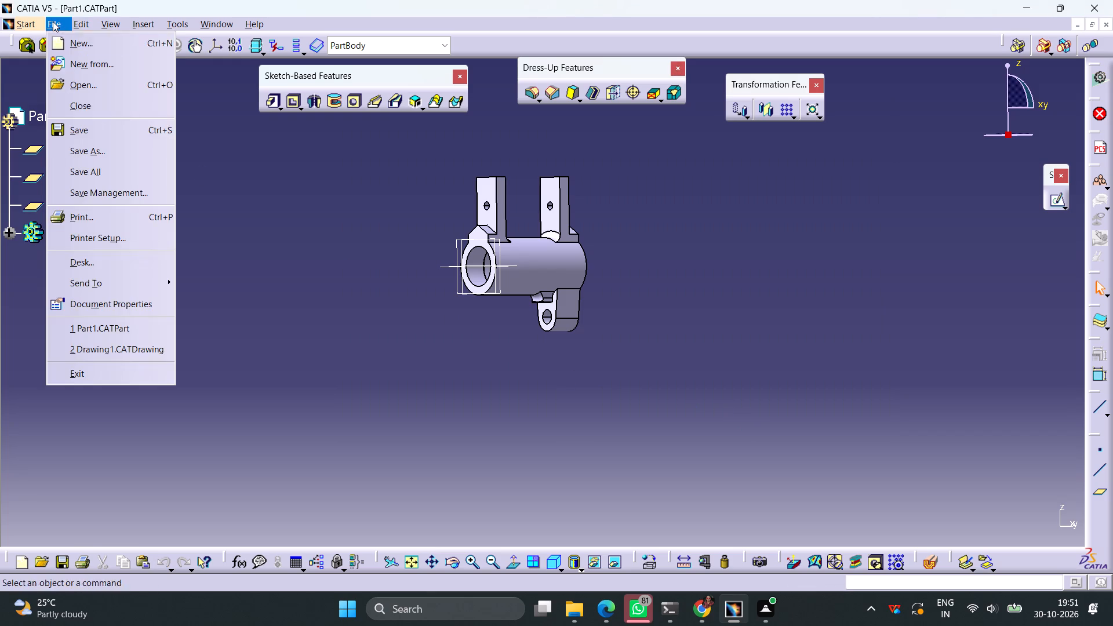
{"action": "left_click", "coordinate": [109, 151]}
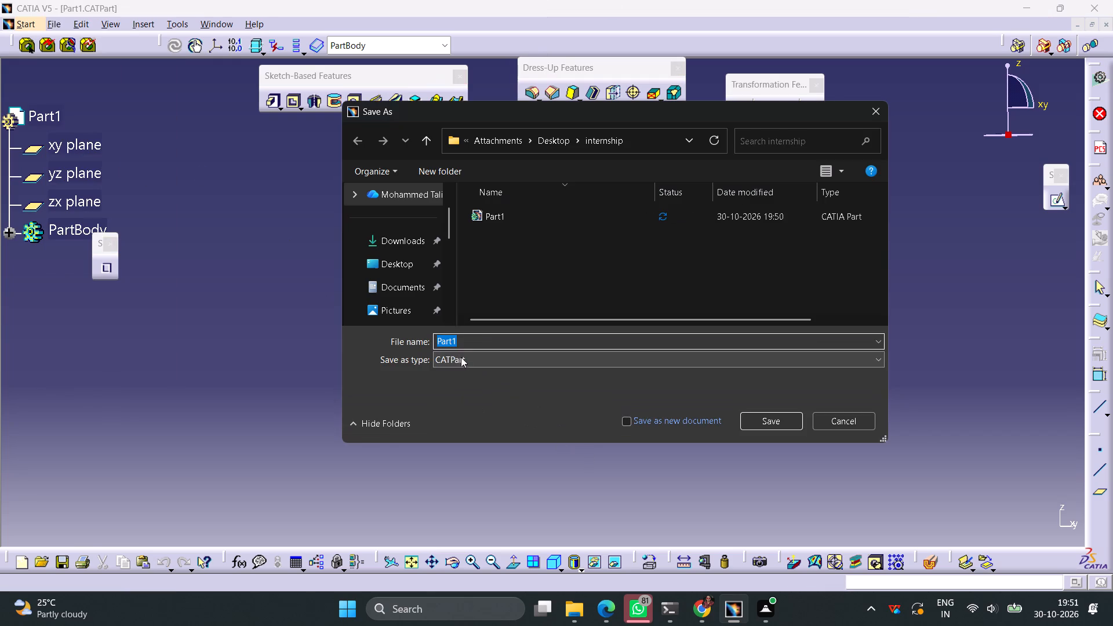
{"action": "left_click", "coordinate": [463, 358]}
{"action": "left_click", "coordinate": [456, 400]}
{"action": "left_click", "coordinate": [785, 424]}
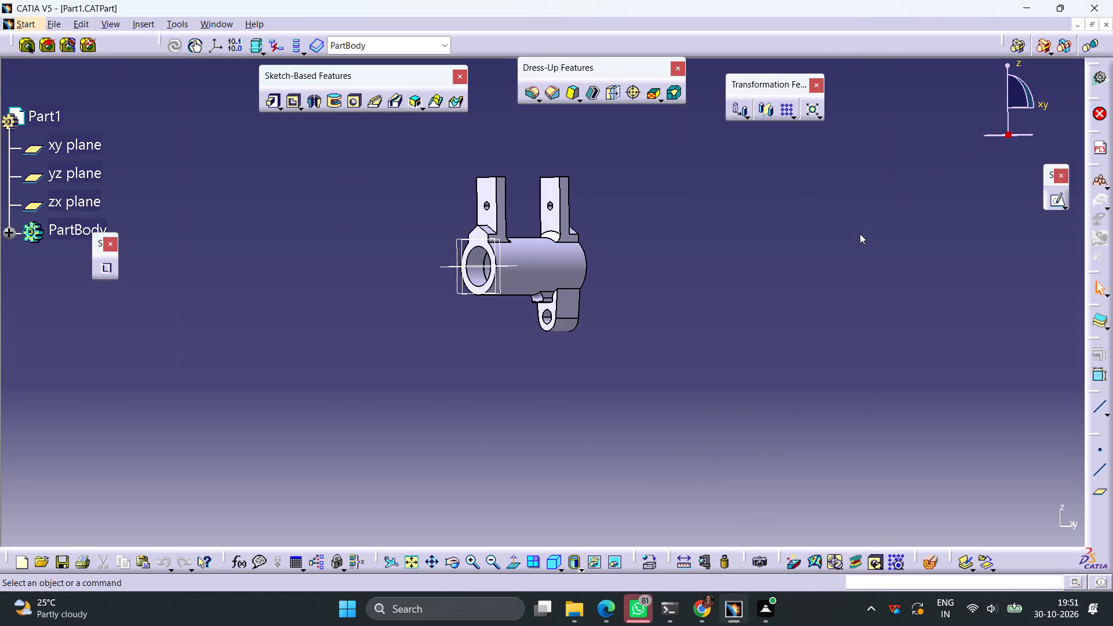
Create a new drawing with the ISO standard and the A1 ISO sheet style.
{"action": "key", "text": "ctrl+n"}
{"action": "key", "text": "d"}
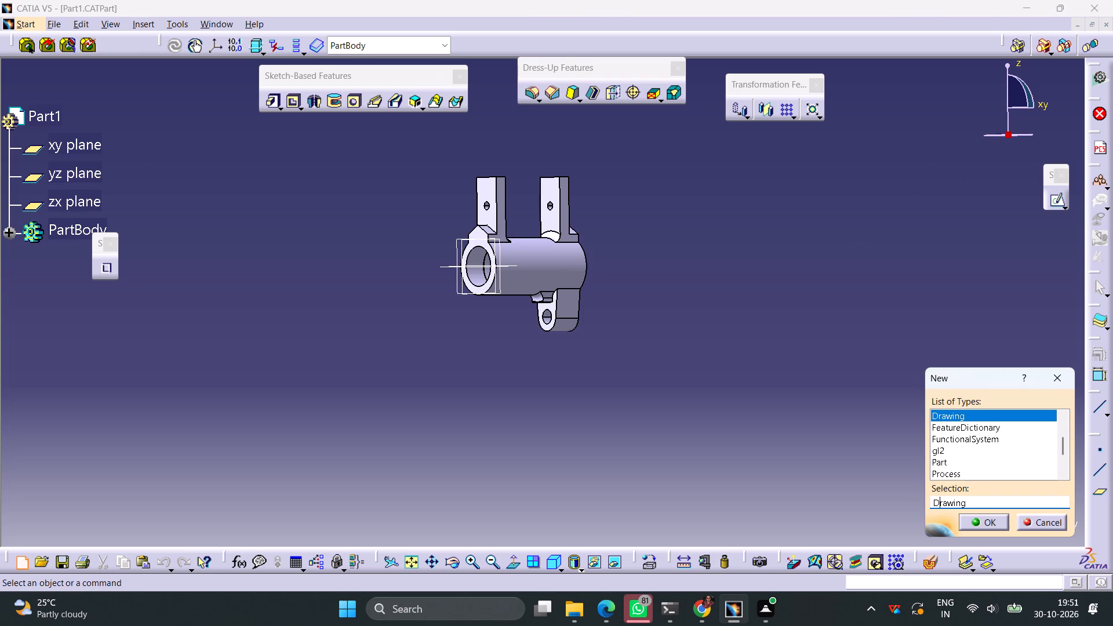
{"action": "key", "text": "Return"}
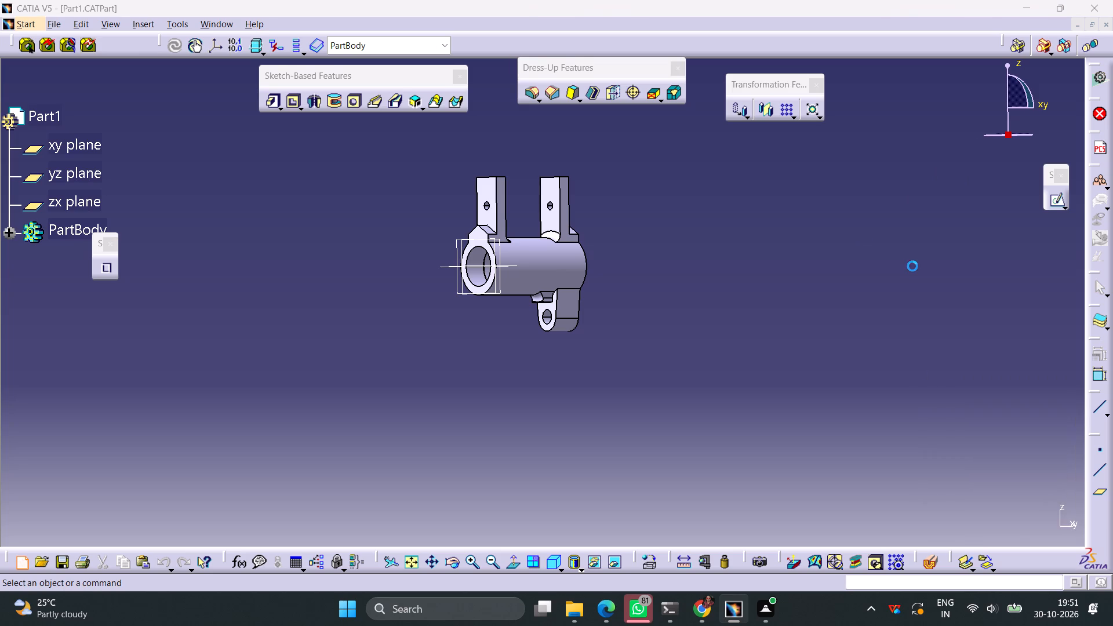
{"action": "left_click", "coordinate": [1059, 402]}
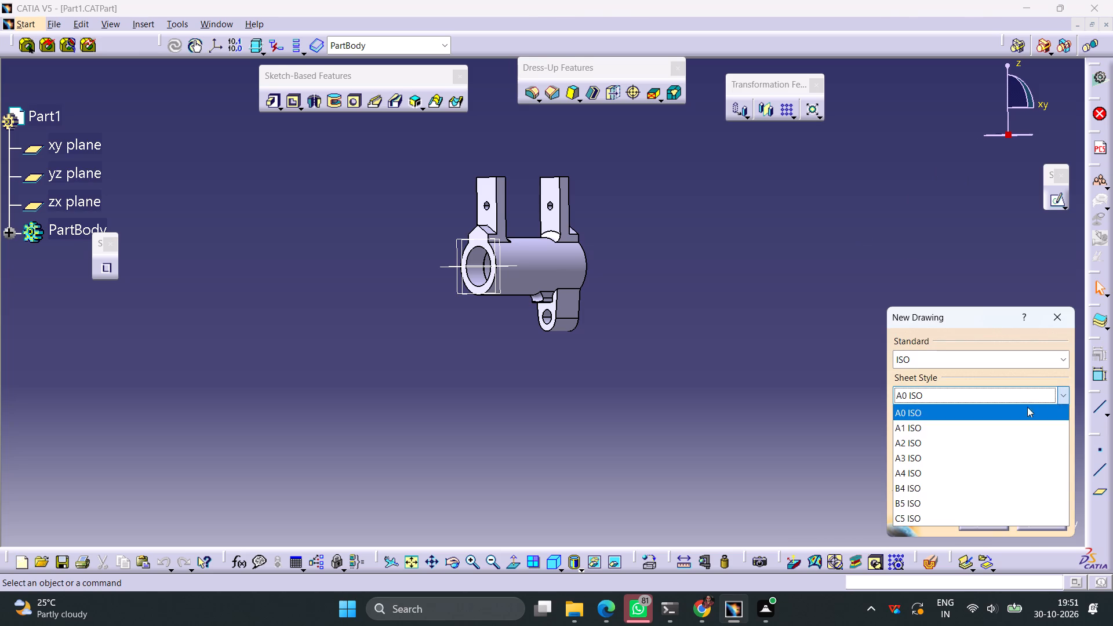
{"action": "left_click", "coordinate": [923, 433]}
{"action": "left_click", "coordinate": [981, 518]}
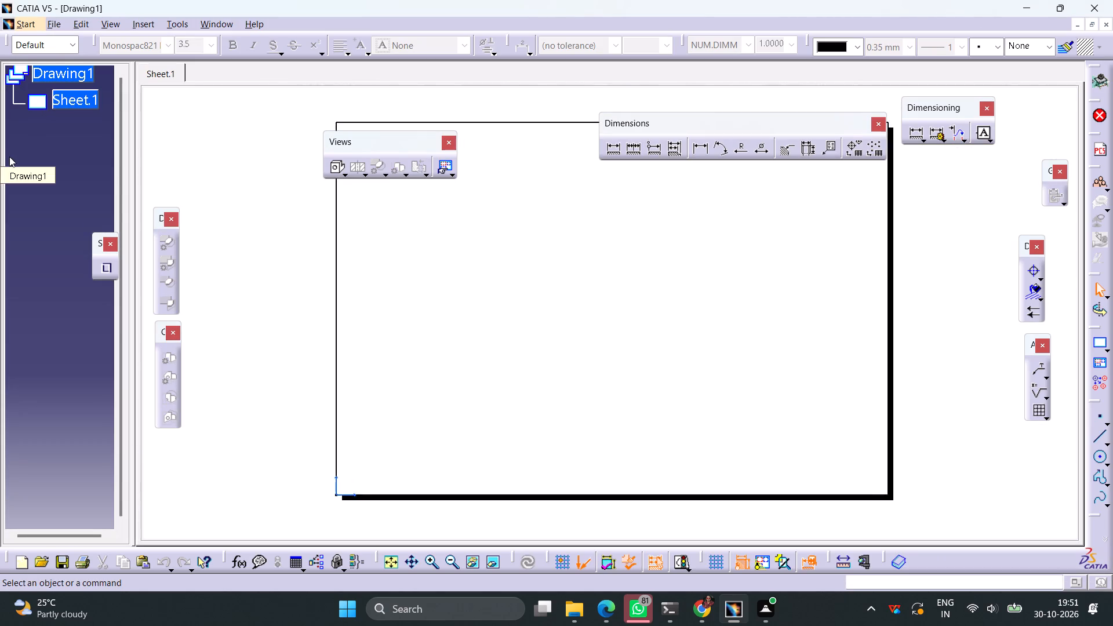
Set the projection method of Sheet.1 to third angle standard.
{"action": "right_click", "coordinate": [63, 106]}
{"action": "left_click", "coordinate": [108, 239]}
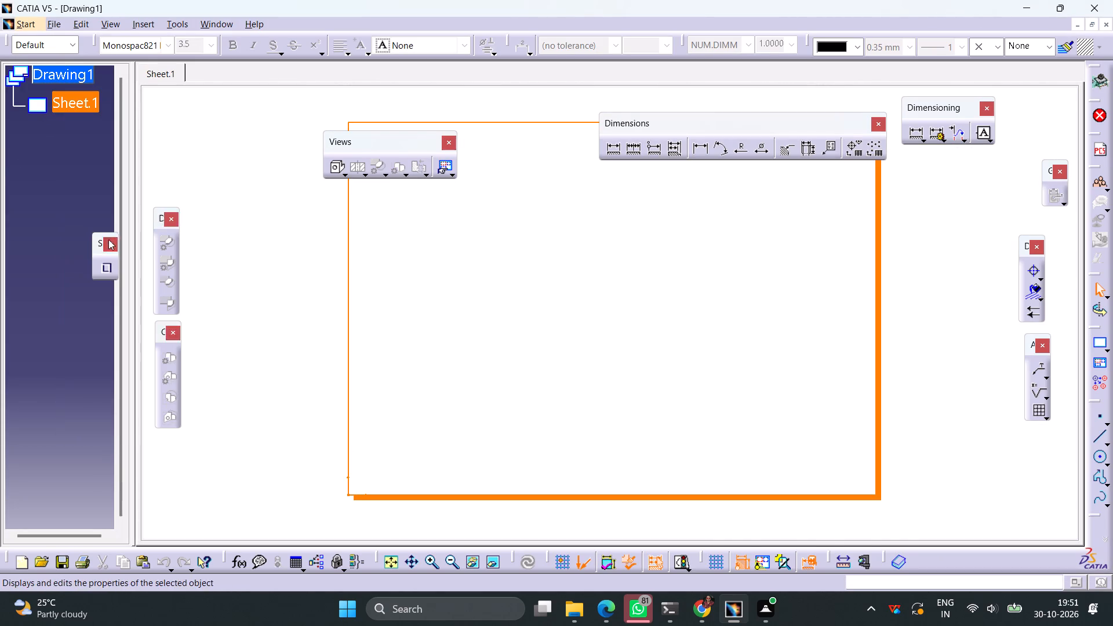
{"action": "left_click", "coordinate": [763, 352]}
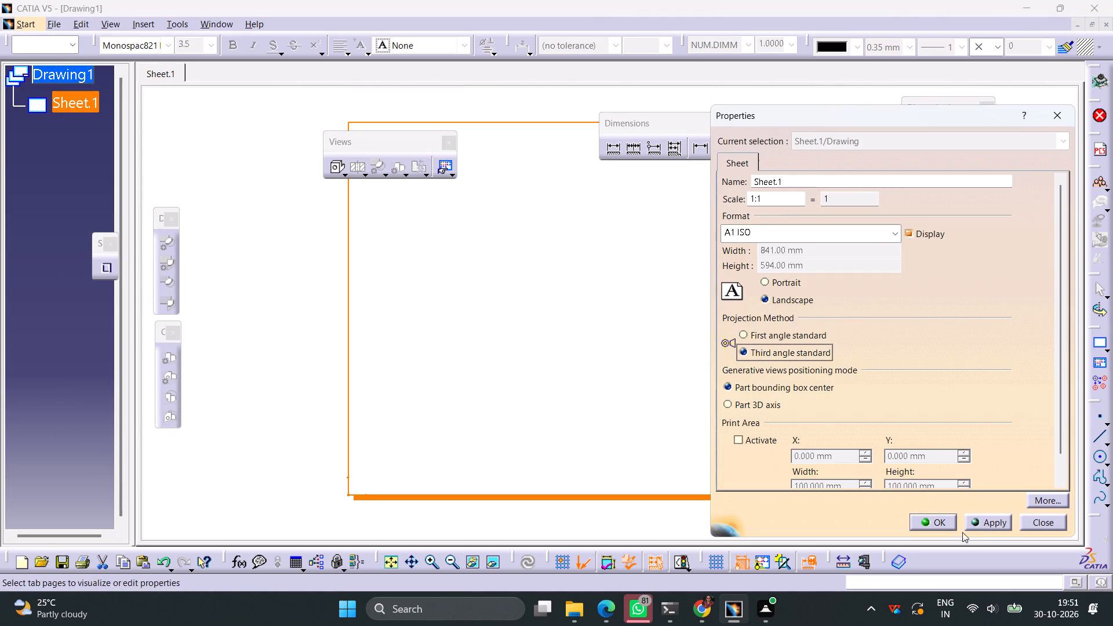
{"action": "left_click", "coordinate": [982, 520]}
{"action": "left_click", "coordinate": [939, 521]}
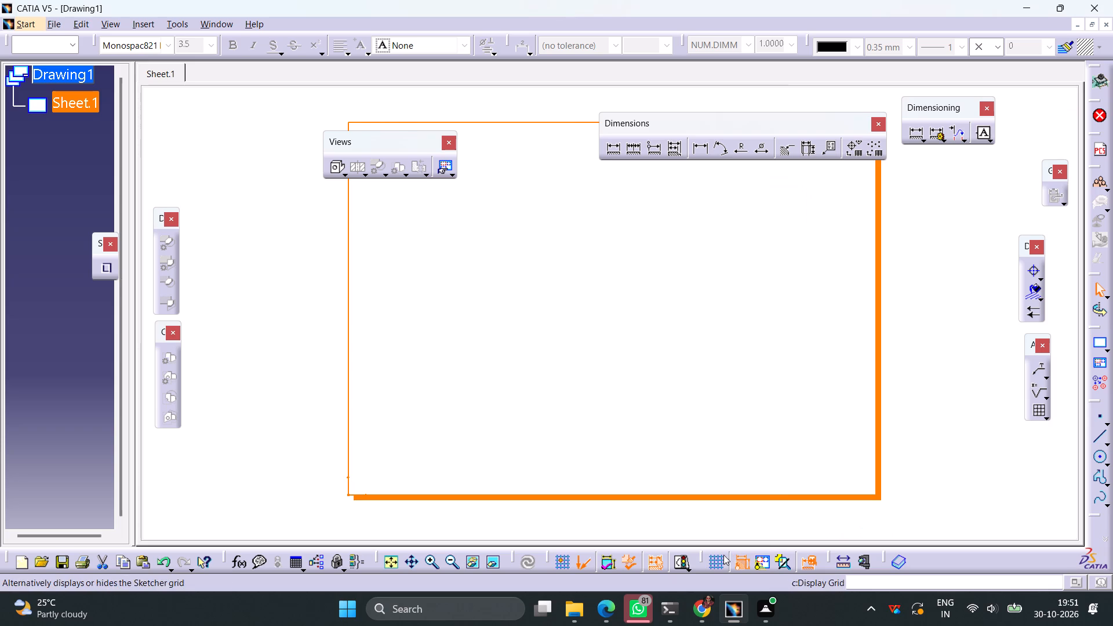
Show the sketcher grid on the sheet and toggle the display of 2D constraints.
{"action": "left_click", "coordinate": [718, 561]}
{"action": "left_click", "coordinate": [761, 564]}
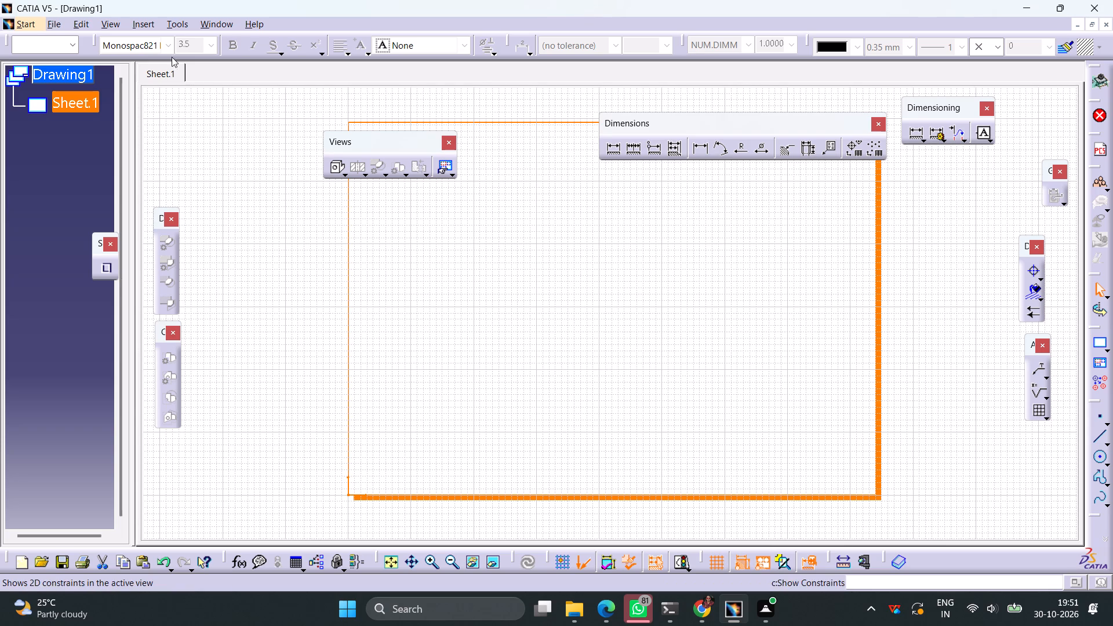
Switch to the sheet background and insert the frame and title block.
{"action": "left_click", "coordinate": [83, 24]}
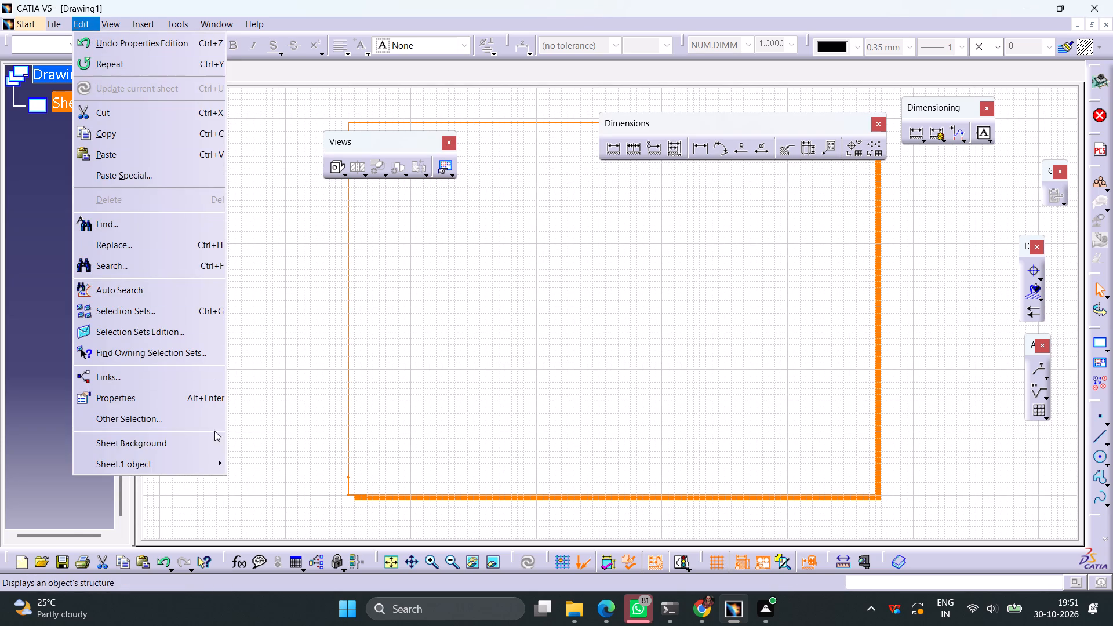
{"action": "left_click", "coordinate": [181, 439]}
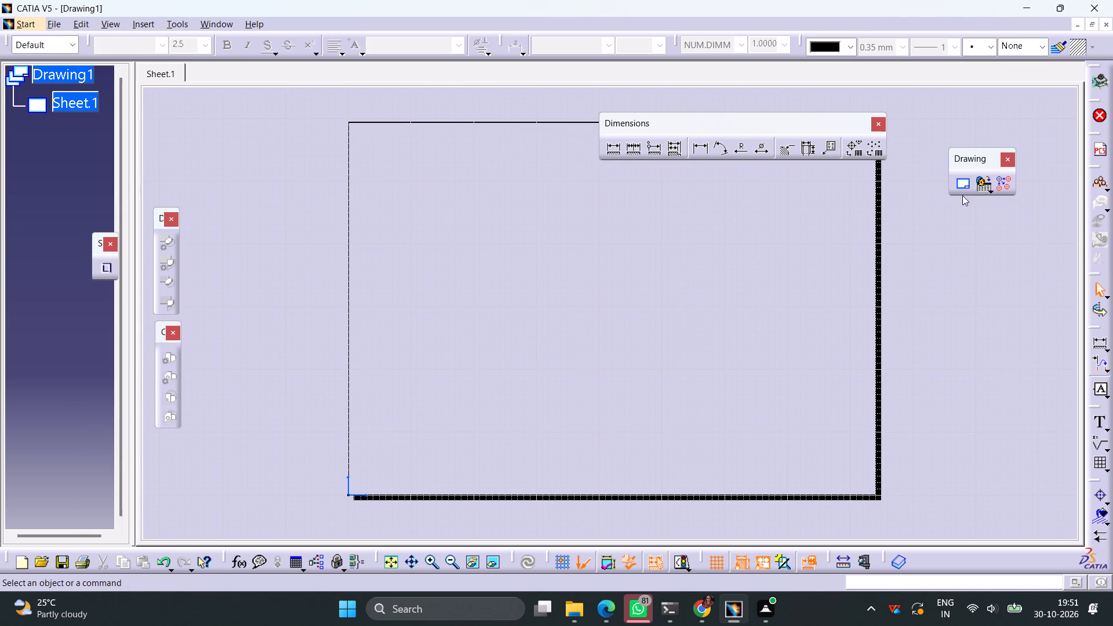
{"action": "left_click", "coordinate": [963, 187]}
{"action": "left_click", "coordinate": [970, 570]}
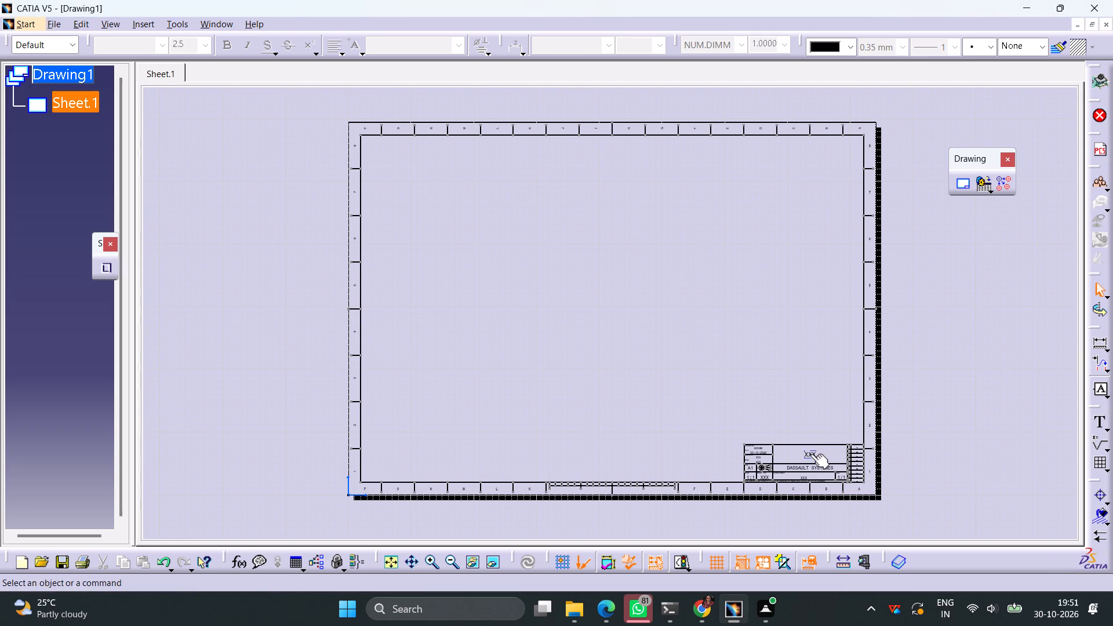
Replace the title placeholder in the title block with INTERNSHIP.
{"action": "double_click", "coordinate": [810, 454]}
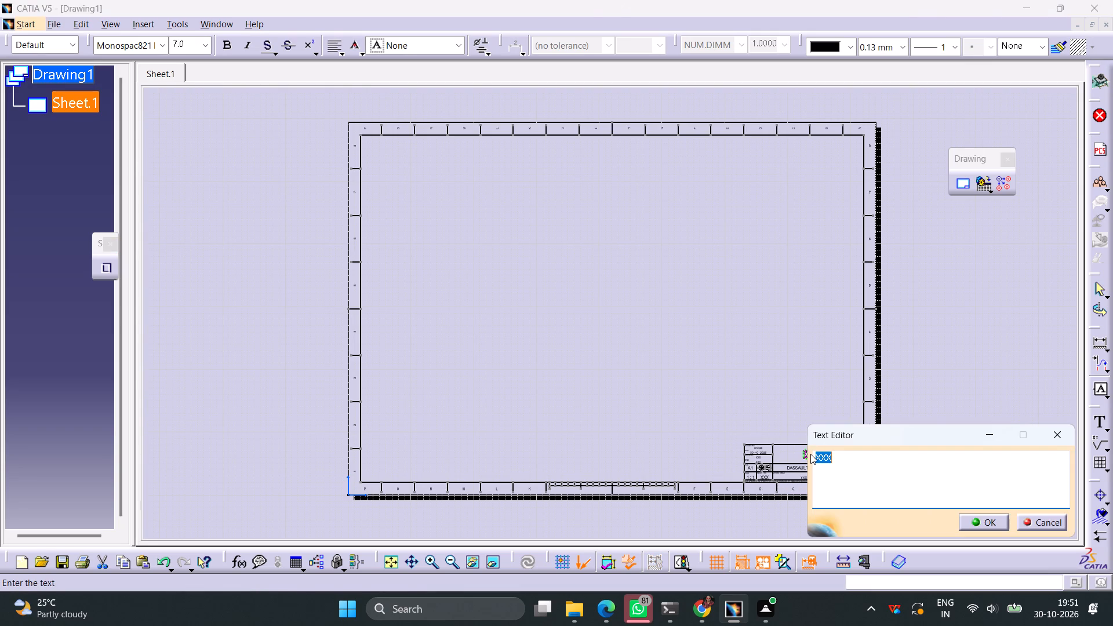
{"action": "type", "text": "INTERNSHIP"}
{"action": "key", "text": "Return"}
Replace the text under Designed By in the title block with the designer's name.
{"action": "middle_click_drag", "start_coordinate": [782, 425], "coordinate": [784, 368], "text": "ctrl"}
{"action": "middle_click_drag", "start_coordinate": [914, 487], "coordinate": [703, 263]}
{"action": "middle_click_drag", "start_coordinate": [734, 308], "coordinate": [734, 256], "text": "ctrl"}
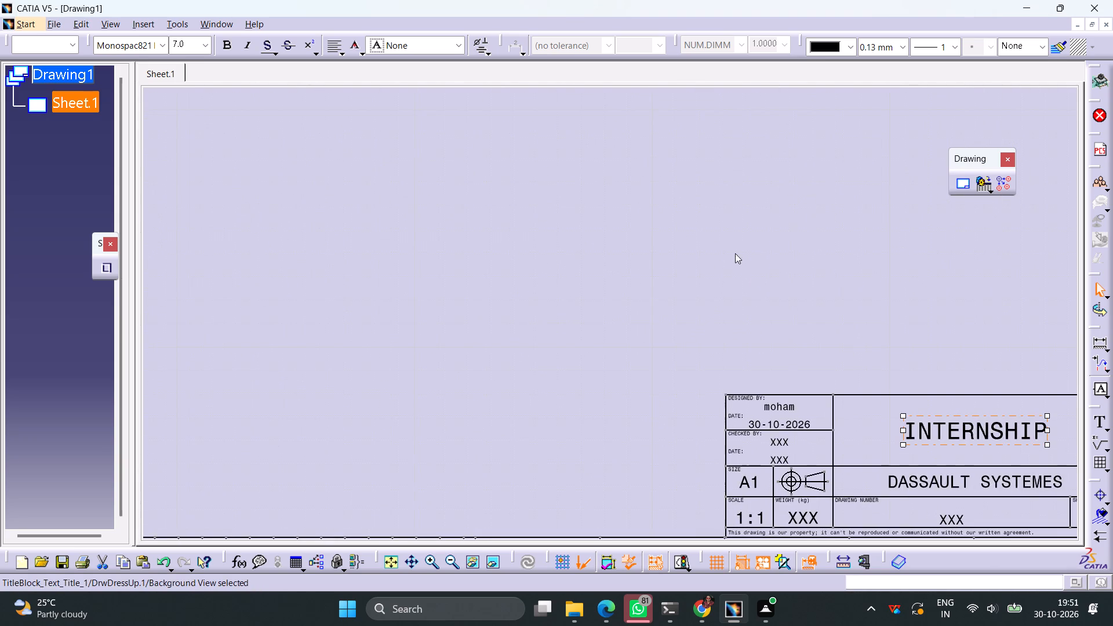
{"action": "double_click", "coordinate": [783, 406]}
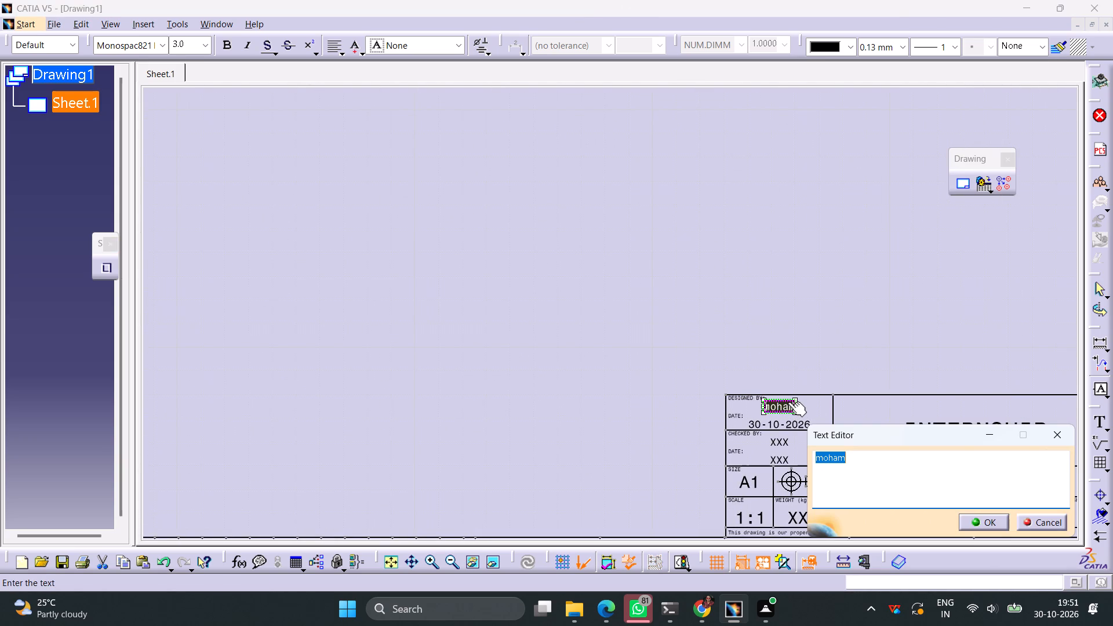
{"action": "key", "text": "t"}
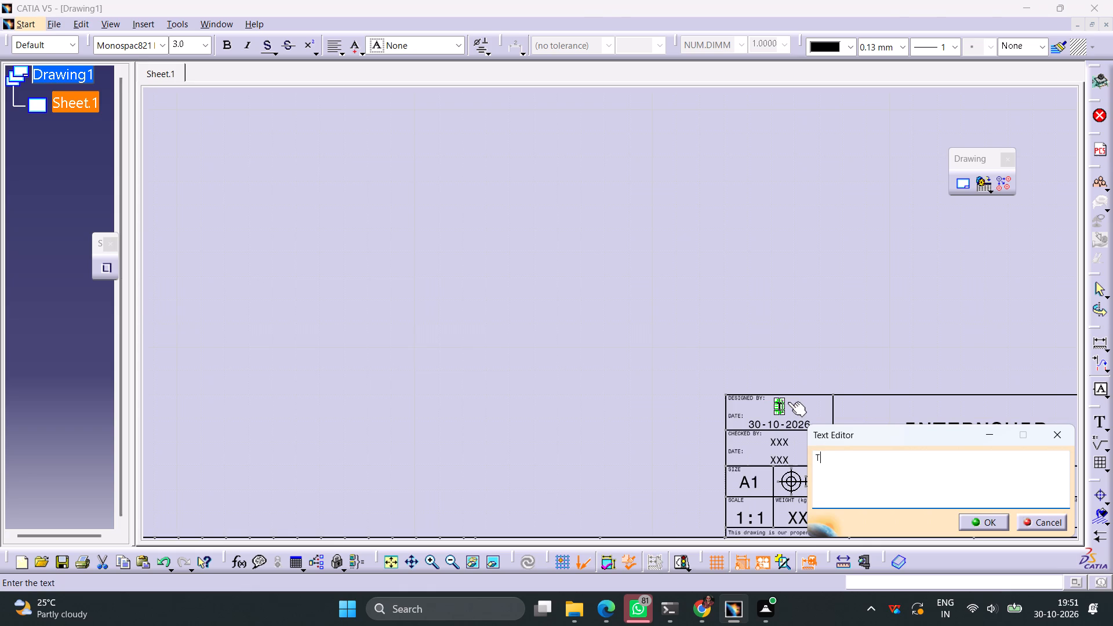
{"action": "type", "text": "alib"}
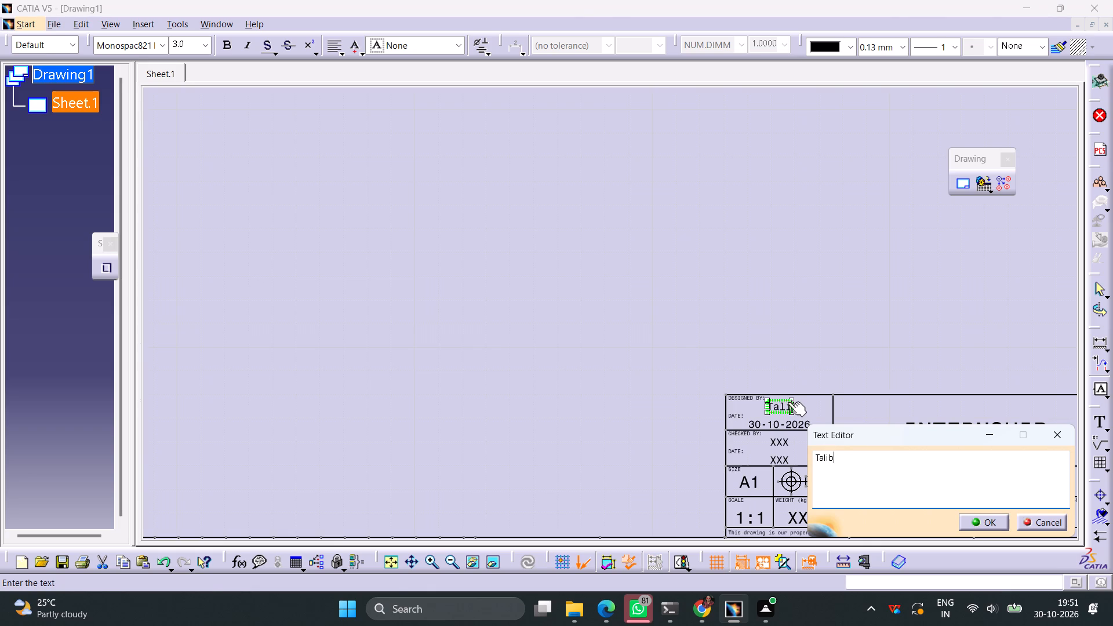
{"action": "key", "text": "Return"}
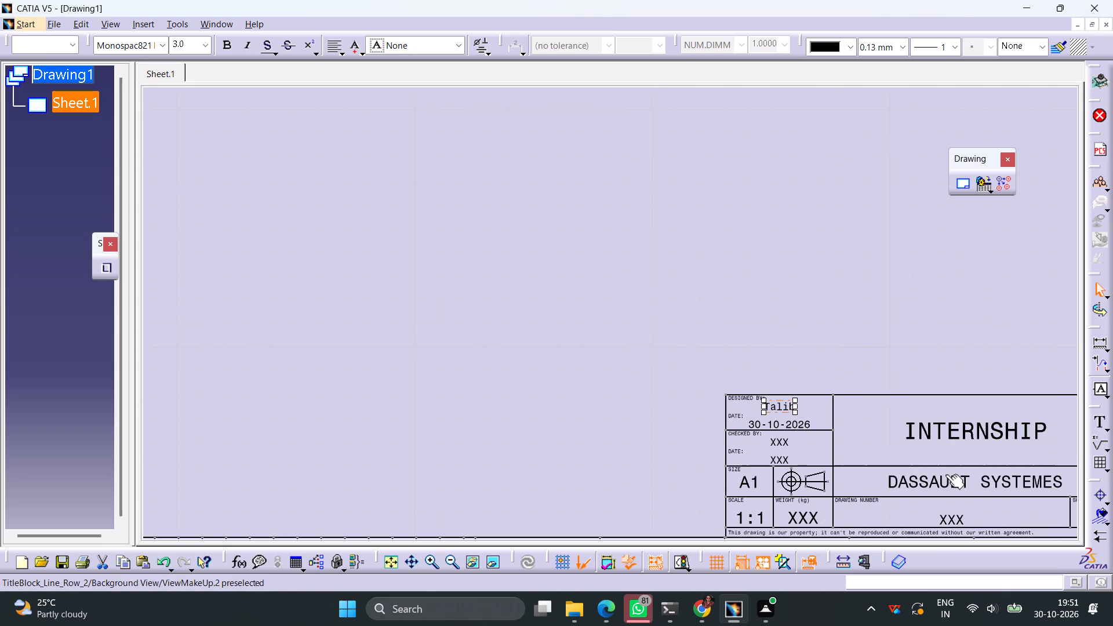
Replace the DASSAULT SYSTEMES text in the title block with Part Model.
{"action": "left_click", "coordinate": [940, 479]}
{"action": "left_click", "coordinate": [940, 479]}
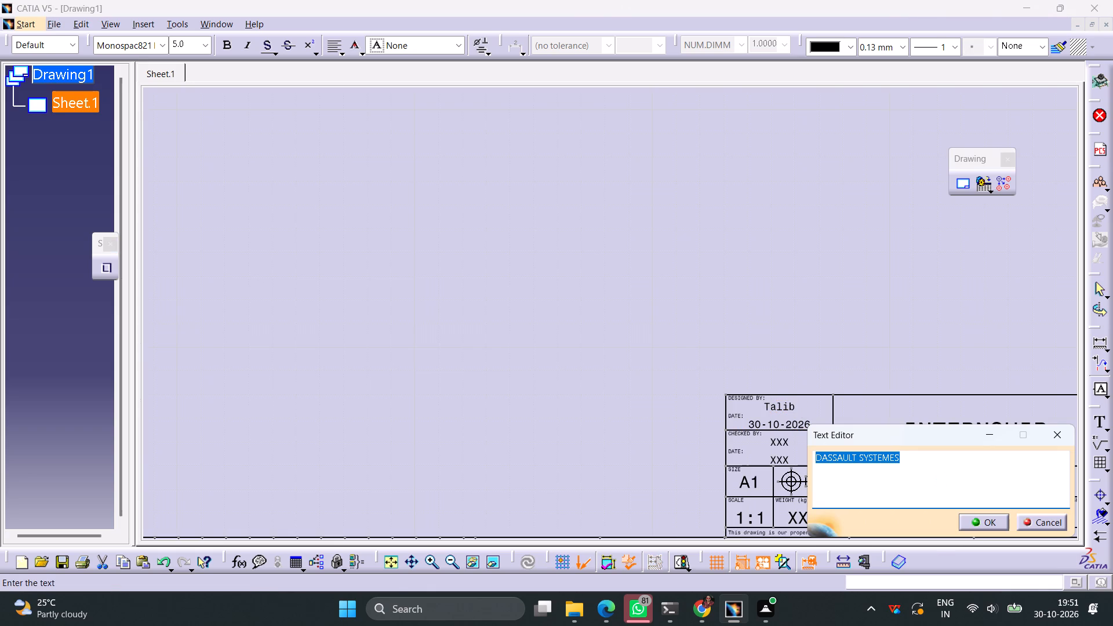
{"action": "key", "text": "p"}
{"action": "type", "text": "art"}
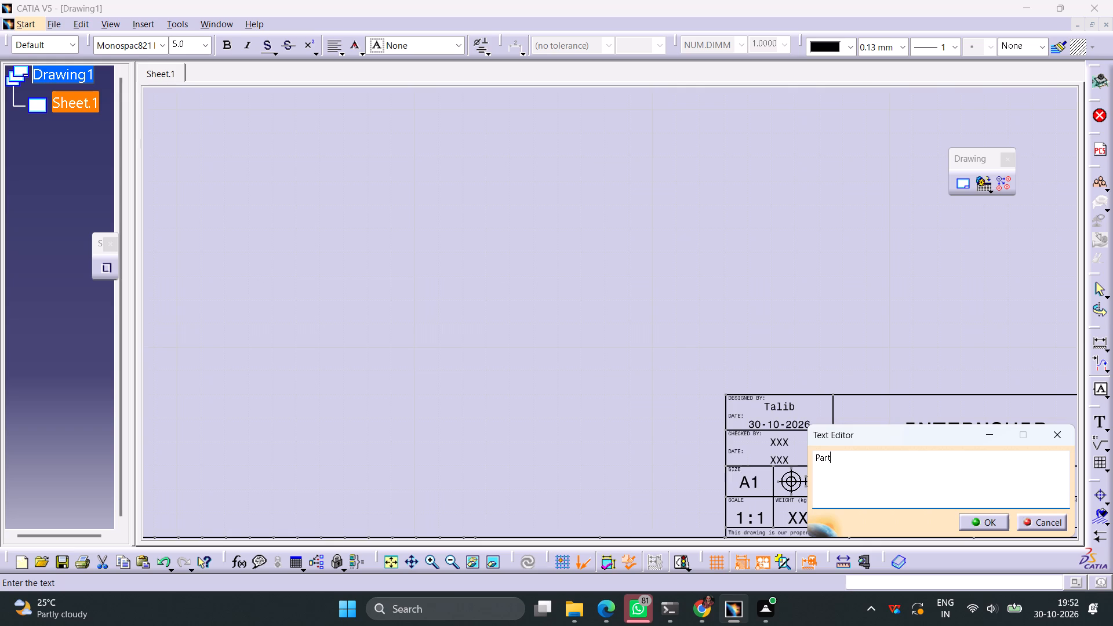
{"action": "key", "text": "space"}
{"action": "key", "text": "Return"}
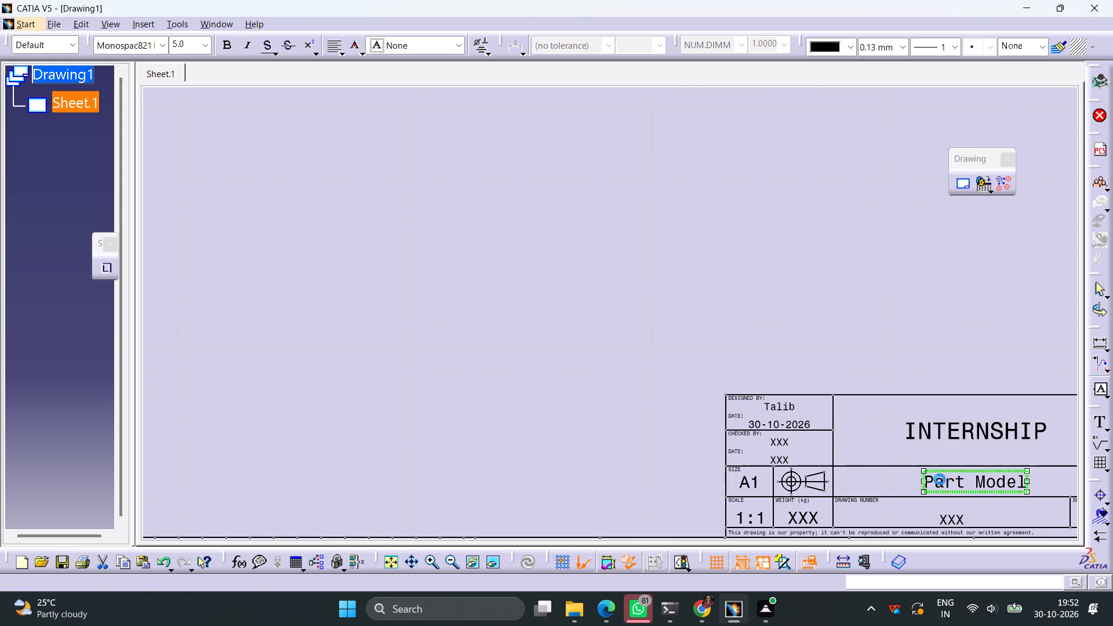
Set the drawing number in the title block to 01.
{"action": "double_click", "coordinate": [948, 523]}
{"action": "type", "text": "01"}
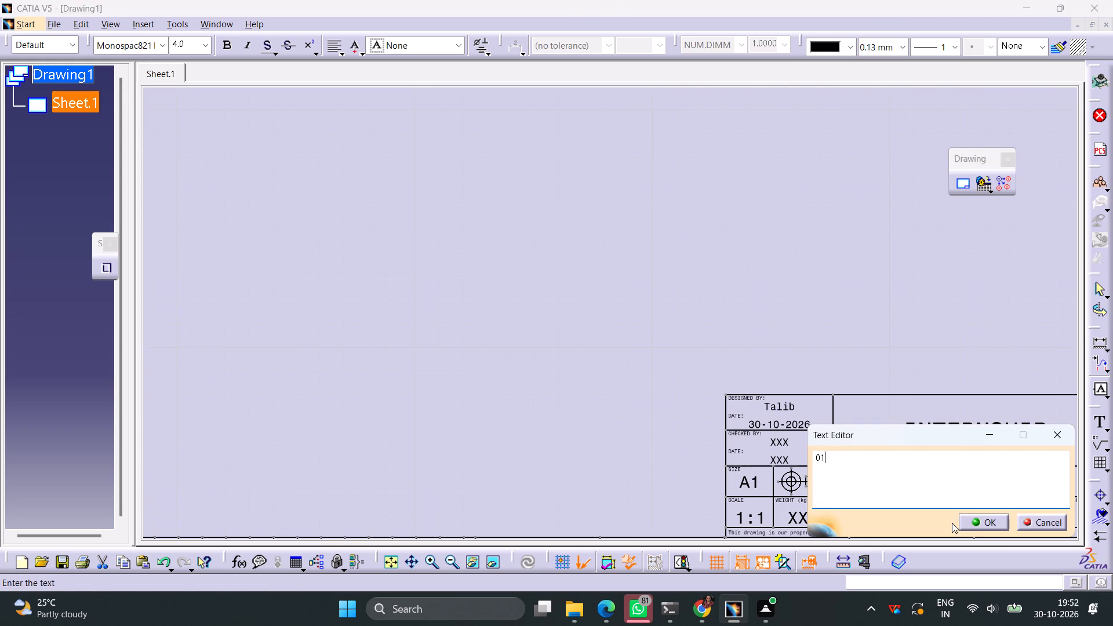
{"action": "key", "text": "Return"}
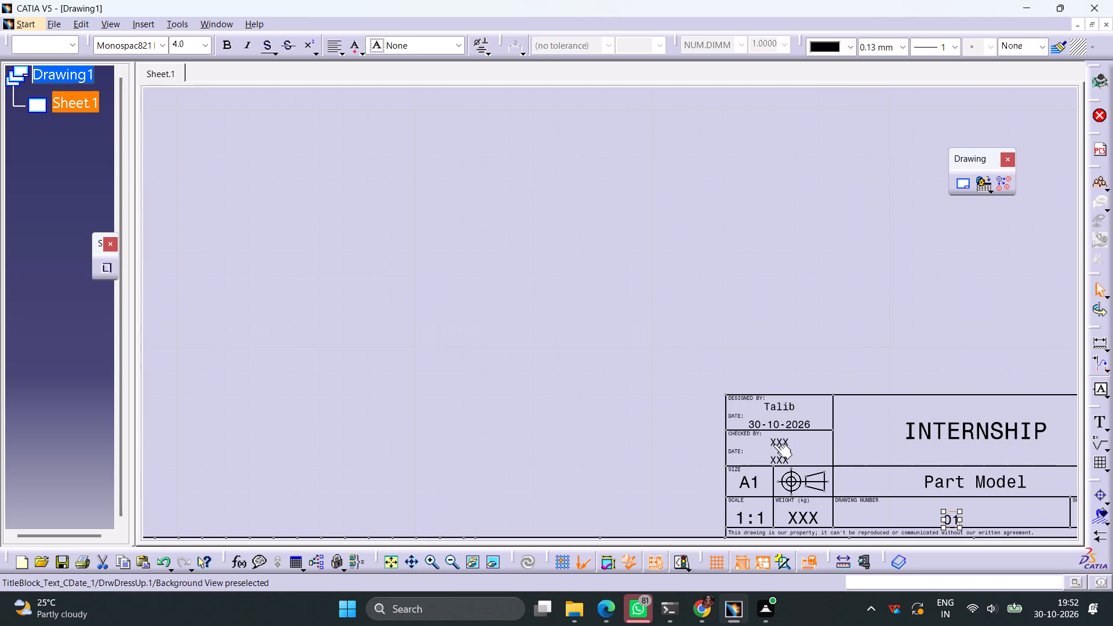
Change the Checked By name in the title block to xx.
{"action": "double_click", "coordinate": [773, 444]}
{"action": "double_click", "coordinate": [776, 443]}
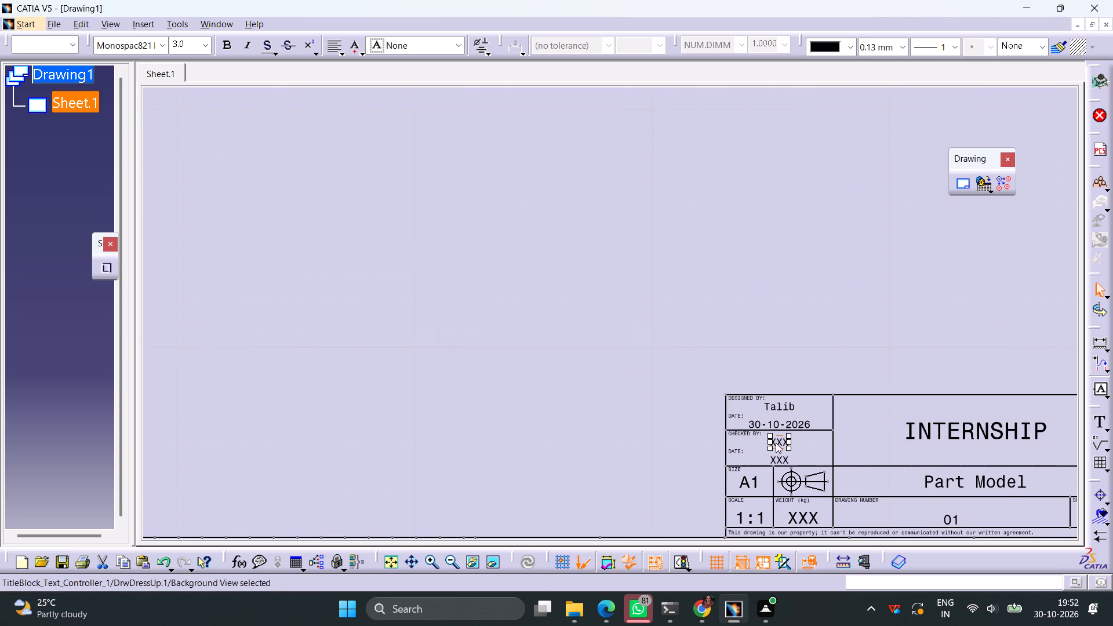
{"action": "double_click", "coordinate": [777, 443]}
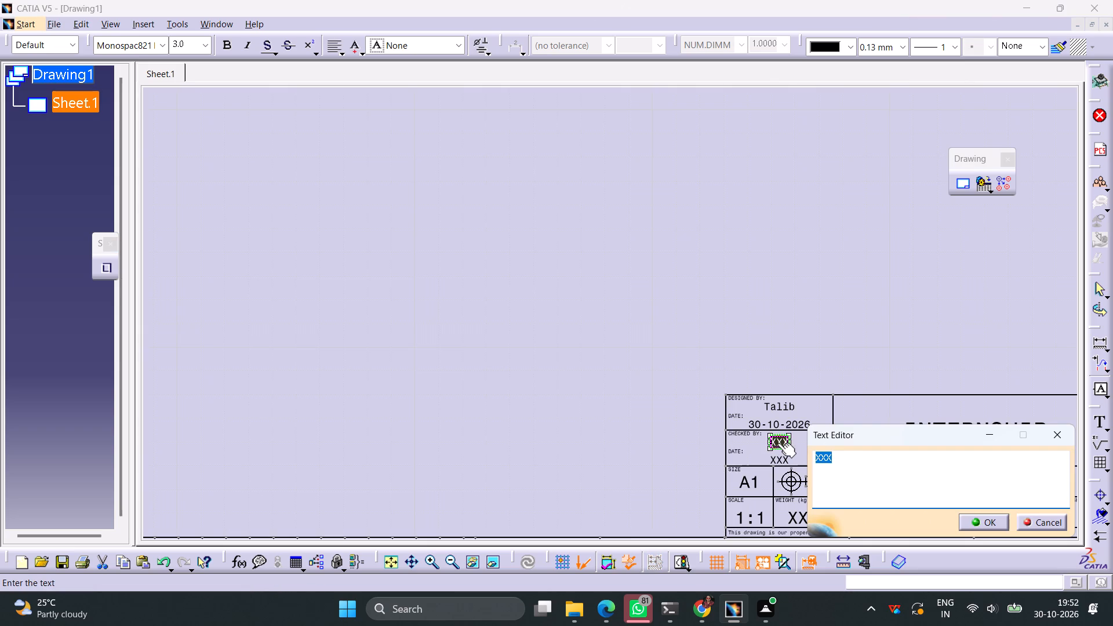
{"action": "type", "text": "xx"}
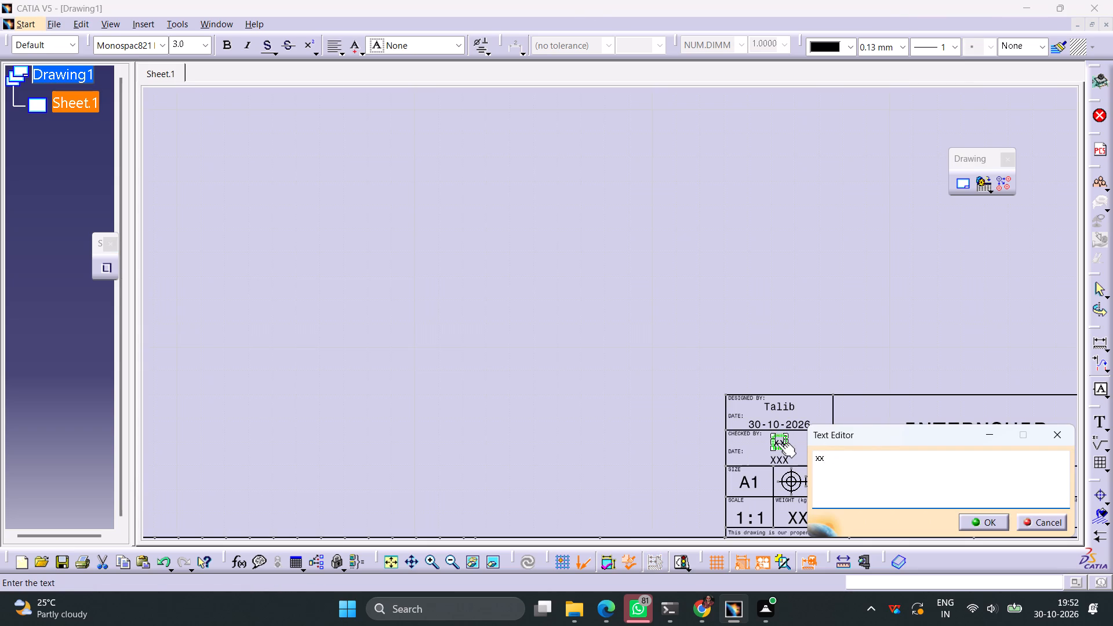
{"action": "key", "text": "Return"}
Set the Checked By date in the title block to 30/10/2026.
{"action": "double_click", "coordinate": [778, 460]}
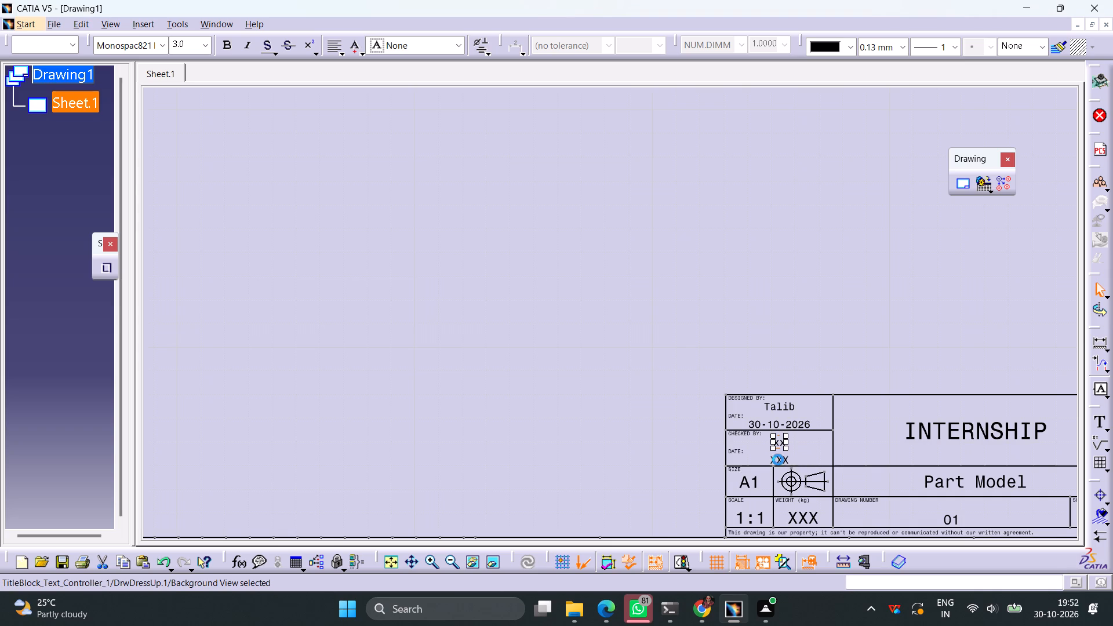
{"action": "type", "text": "30/"}
{"action": "type", "text": "10/"}
{"action": "type", "text": "2026"}
{"action": "key", "text": "Return"}
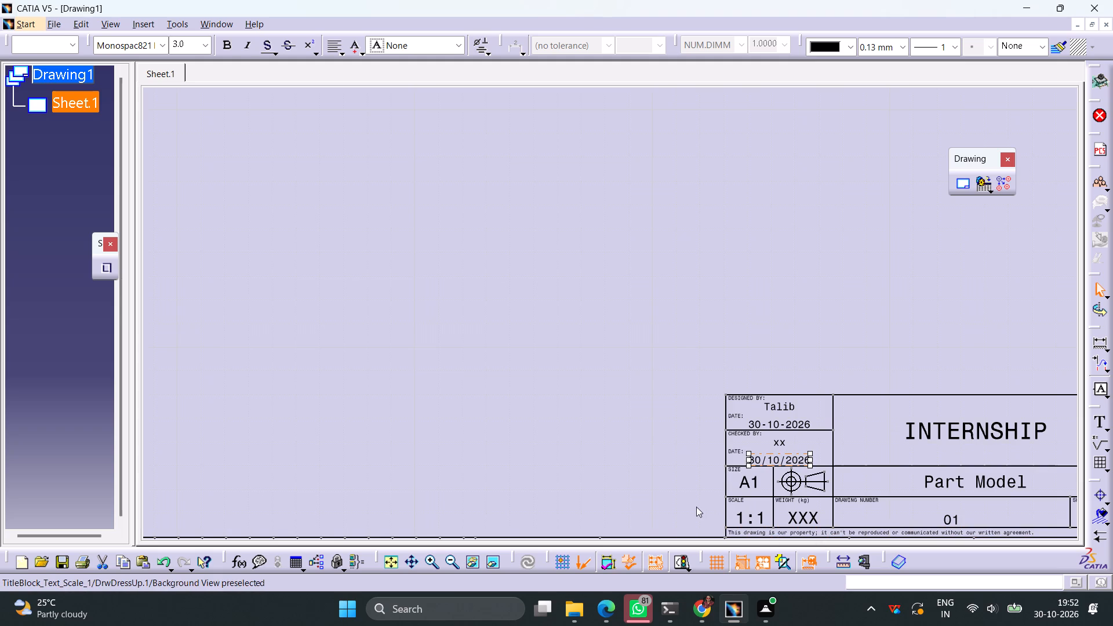
Switch the drawing from the sheet background back to the working views.
{"action": "middle_click_drag", "start_coordinate": [630, 413], "coordinate": [622, 420], "text": "ctrl"}
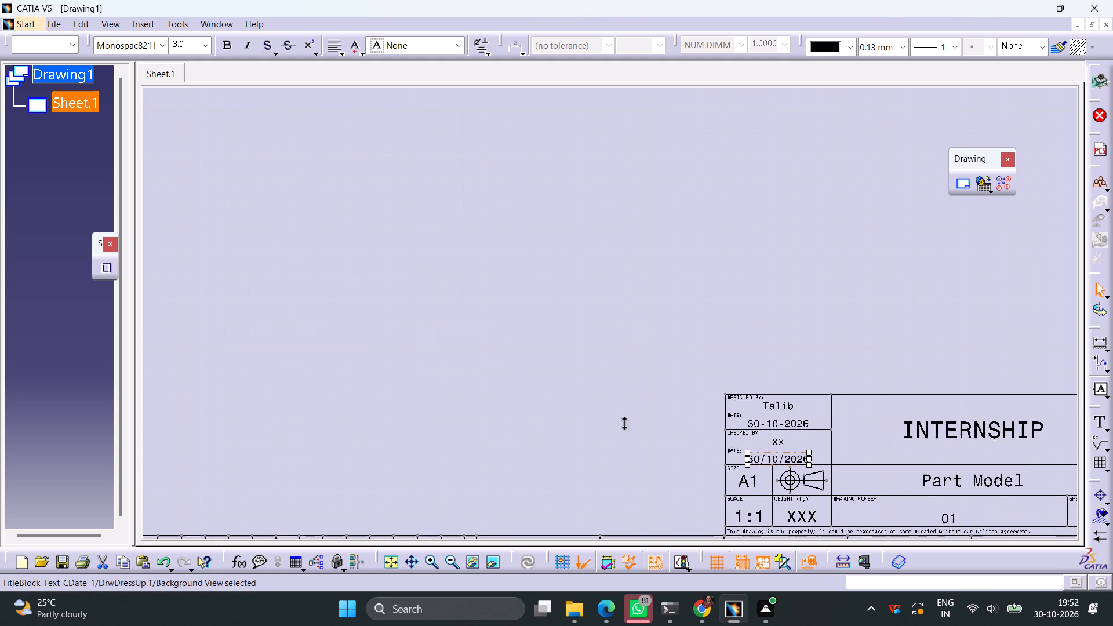
{"action": "middle_click_drag", "start_coordinate": [622, 420], "coordinate": [592, 468], "text": "ctrl"}
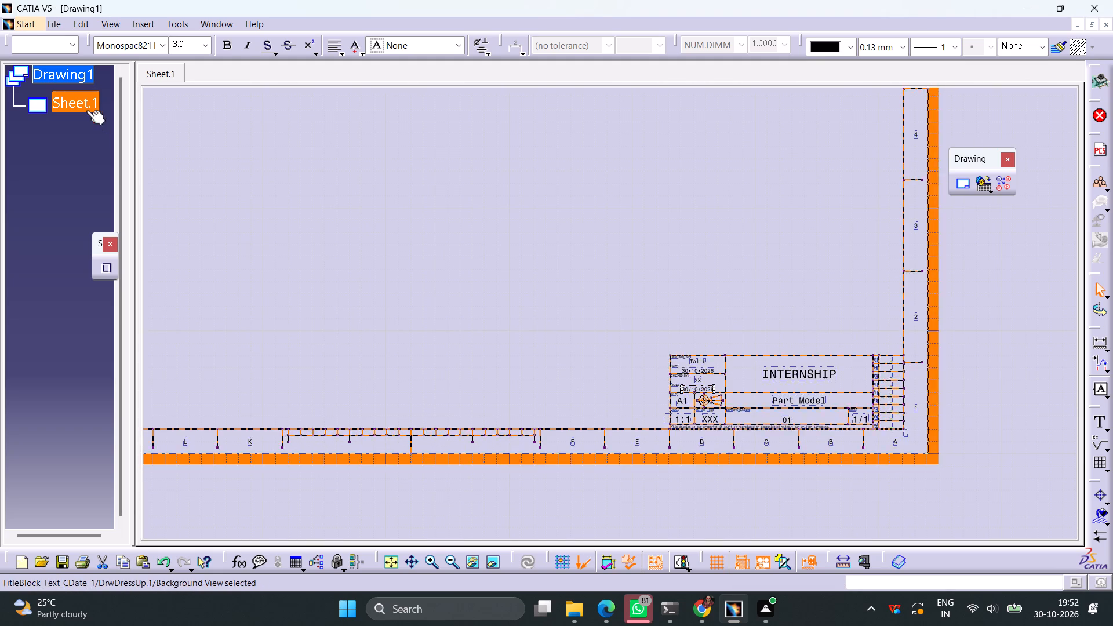
{"action": "left_click", "coordinate": [83, 26]}
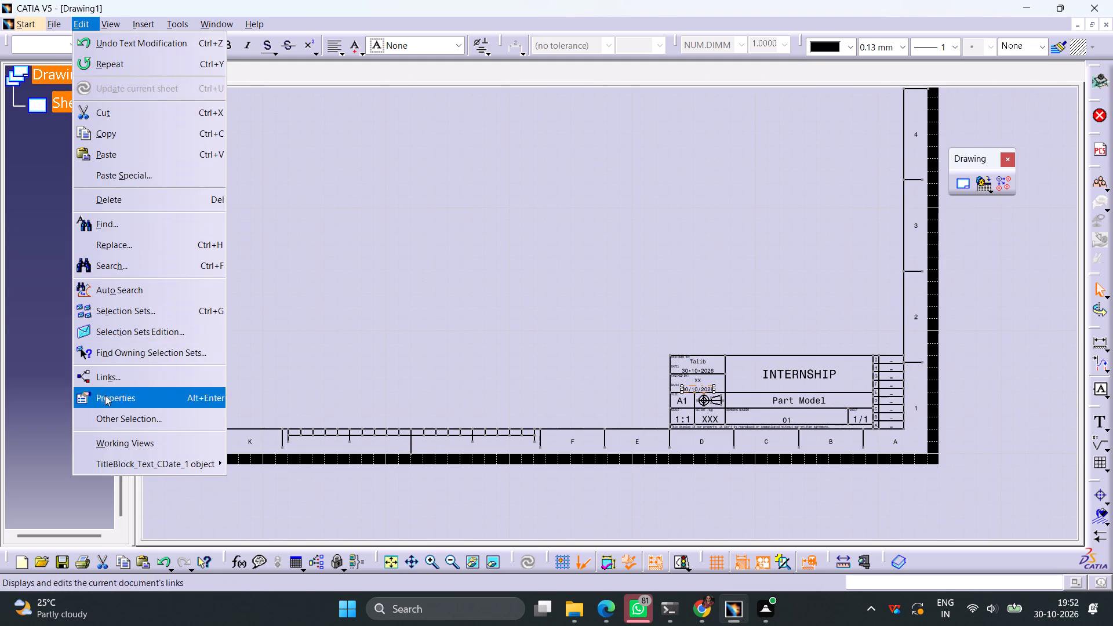
{"action": "left_click", "coordinate": [123, 442]}
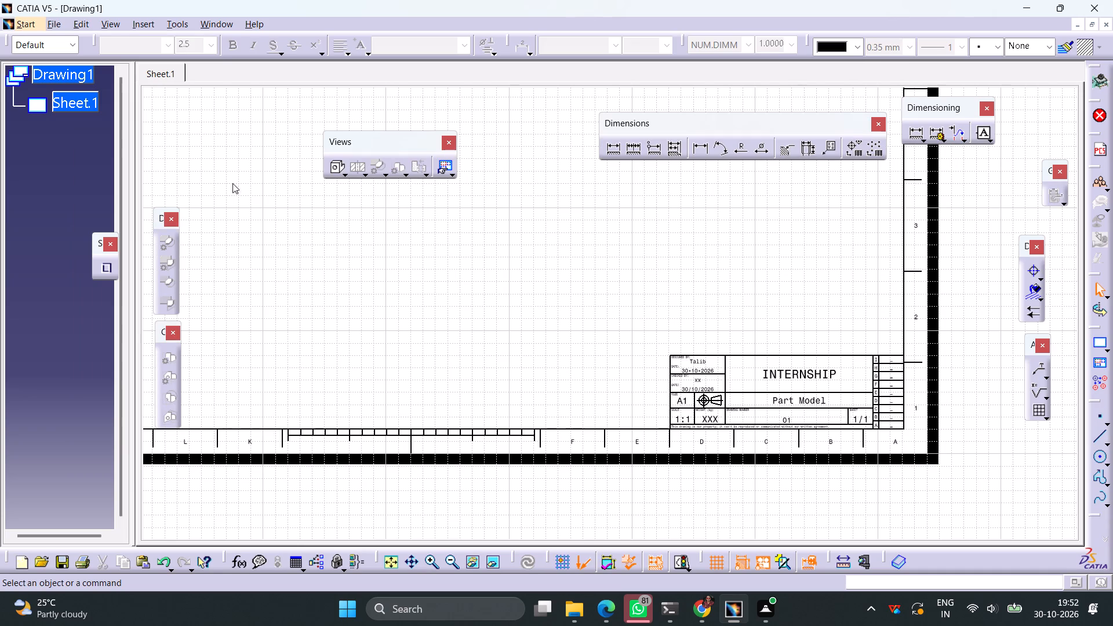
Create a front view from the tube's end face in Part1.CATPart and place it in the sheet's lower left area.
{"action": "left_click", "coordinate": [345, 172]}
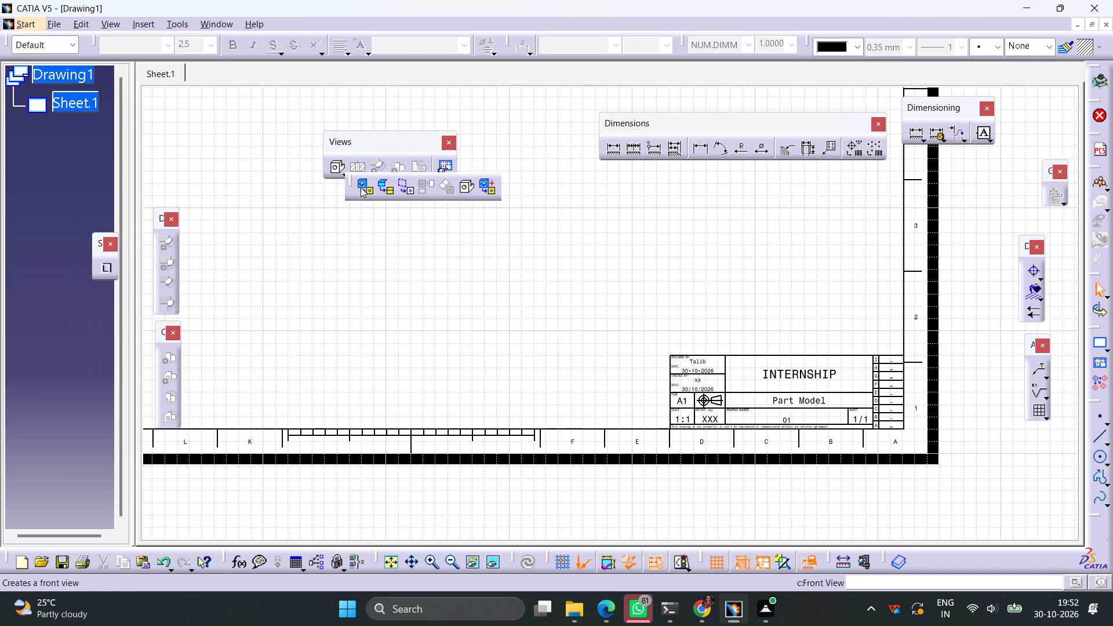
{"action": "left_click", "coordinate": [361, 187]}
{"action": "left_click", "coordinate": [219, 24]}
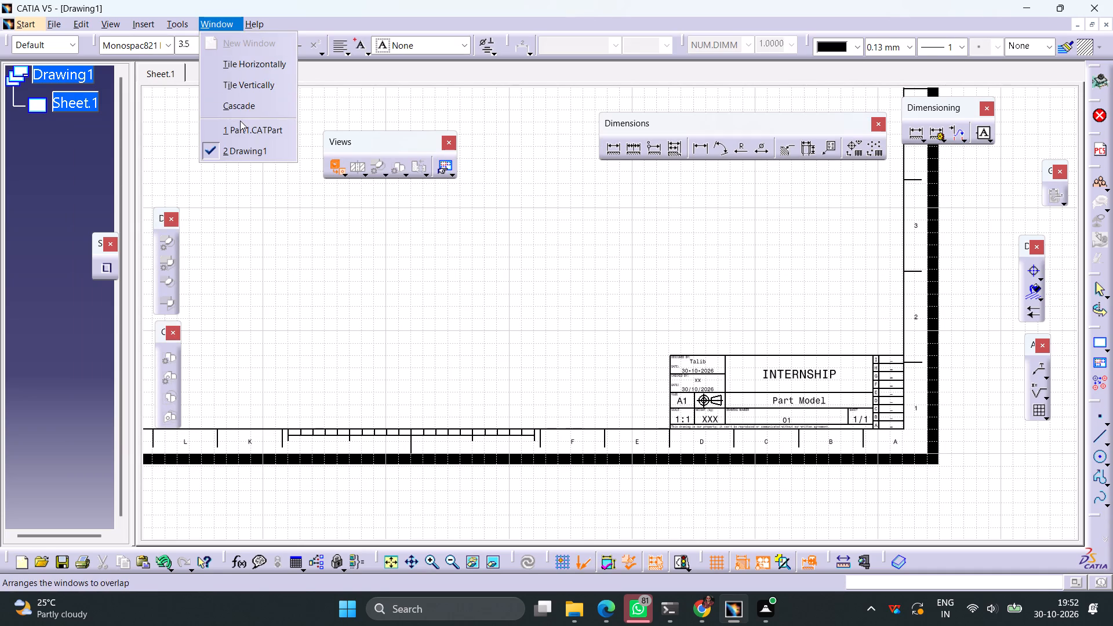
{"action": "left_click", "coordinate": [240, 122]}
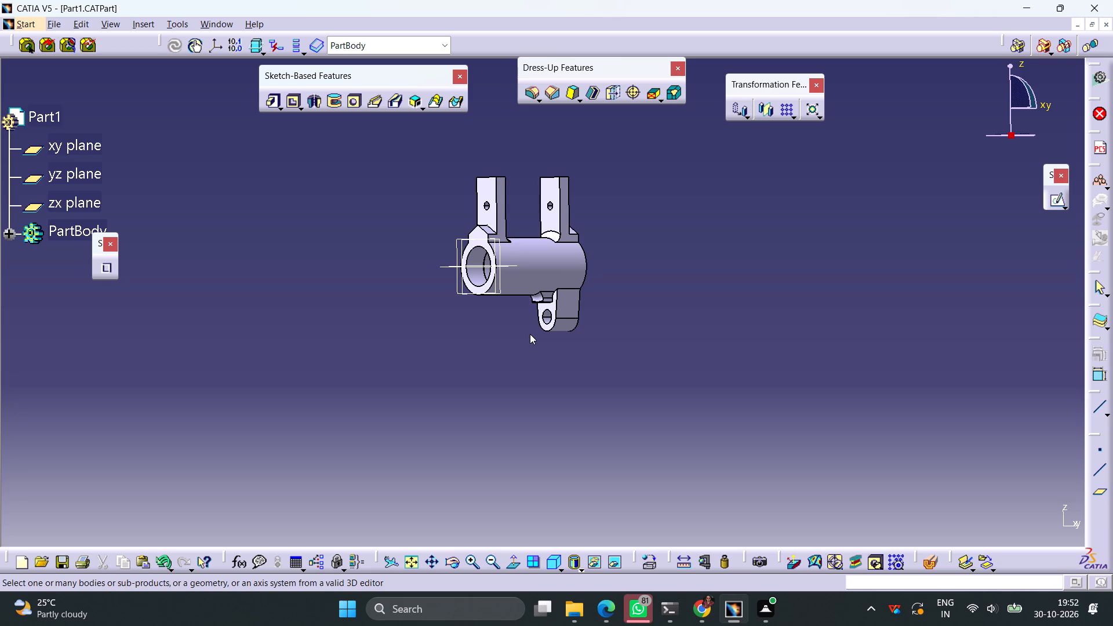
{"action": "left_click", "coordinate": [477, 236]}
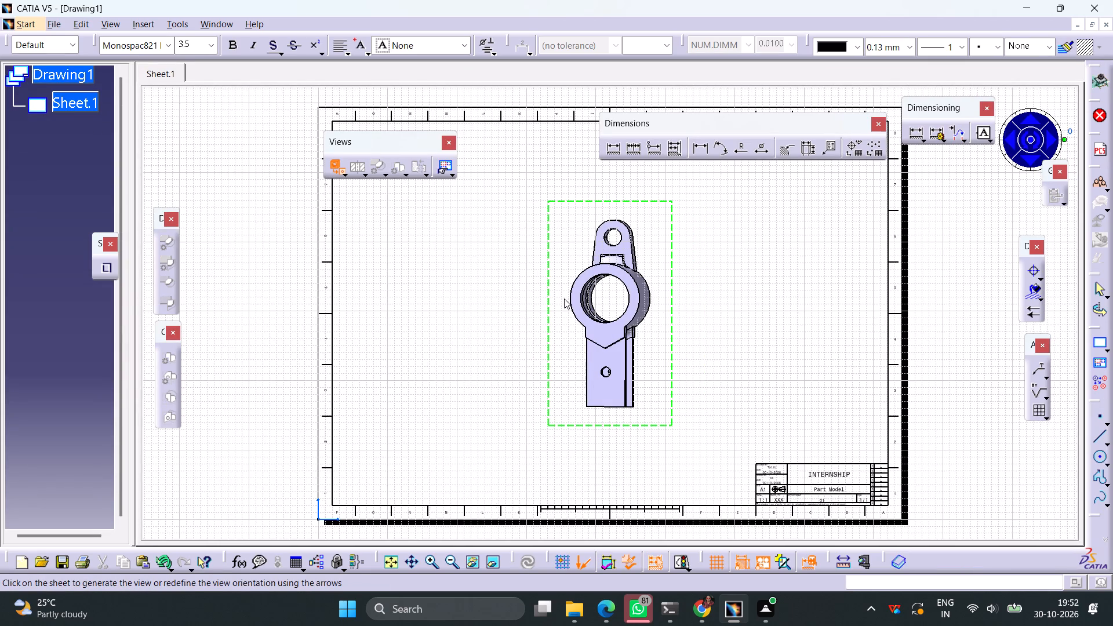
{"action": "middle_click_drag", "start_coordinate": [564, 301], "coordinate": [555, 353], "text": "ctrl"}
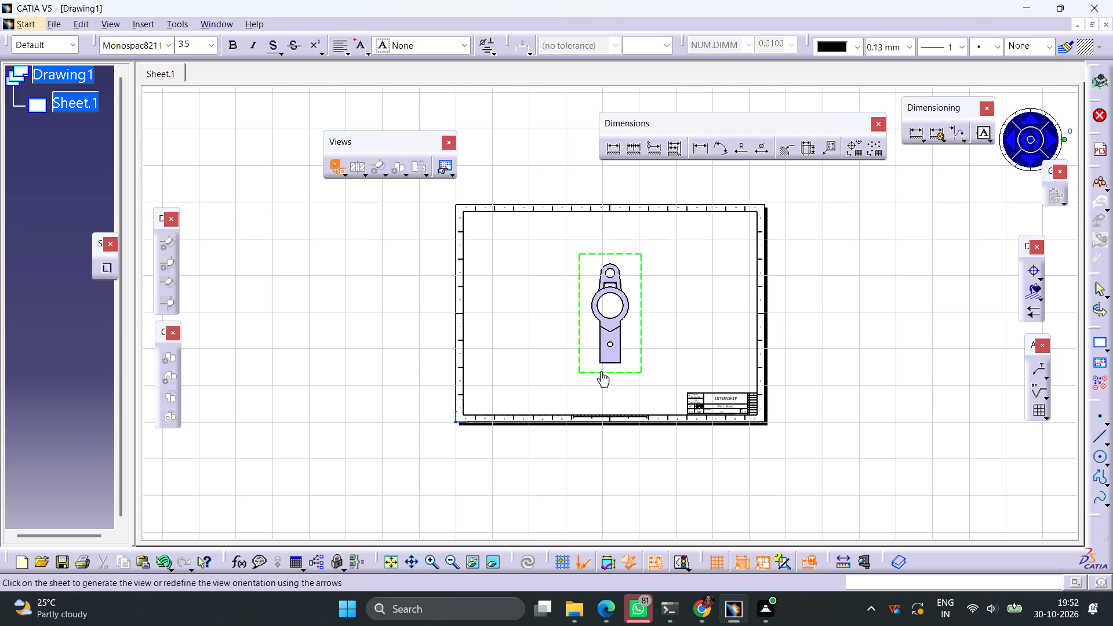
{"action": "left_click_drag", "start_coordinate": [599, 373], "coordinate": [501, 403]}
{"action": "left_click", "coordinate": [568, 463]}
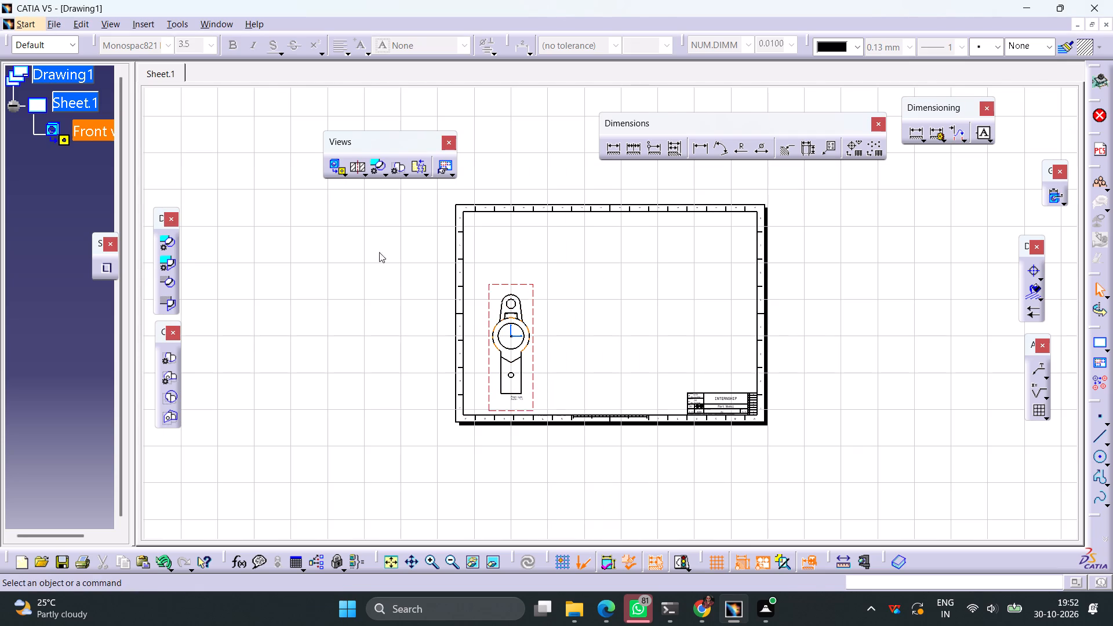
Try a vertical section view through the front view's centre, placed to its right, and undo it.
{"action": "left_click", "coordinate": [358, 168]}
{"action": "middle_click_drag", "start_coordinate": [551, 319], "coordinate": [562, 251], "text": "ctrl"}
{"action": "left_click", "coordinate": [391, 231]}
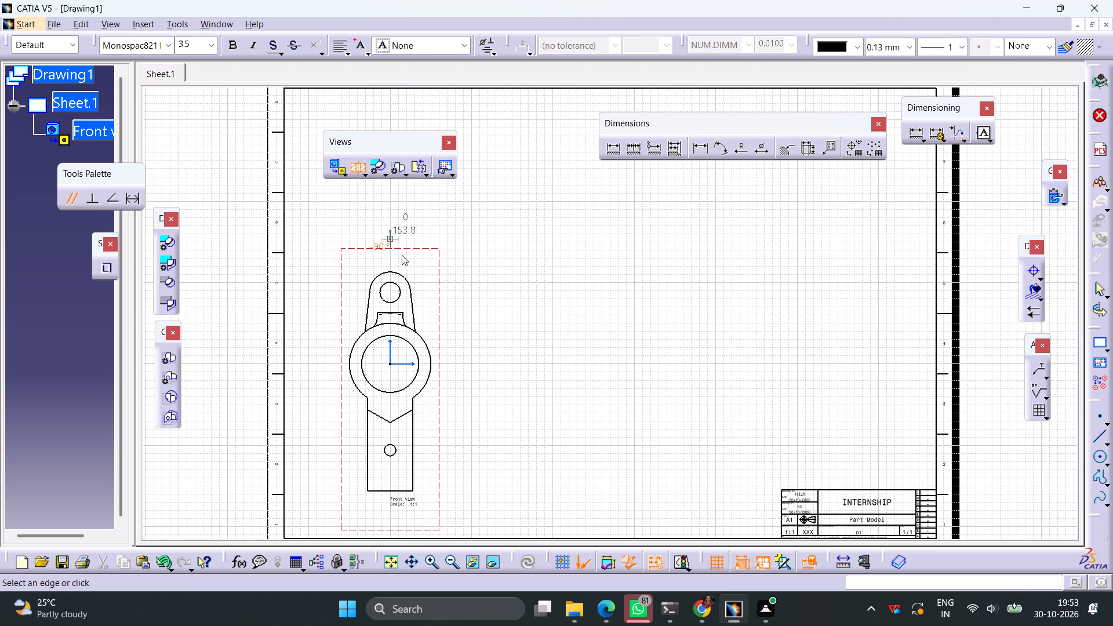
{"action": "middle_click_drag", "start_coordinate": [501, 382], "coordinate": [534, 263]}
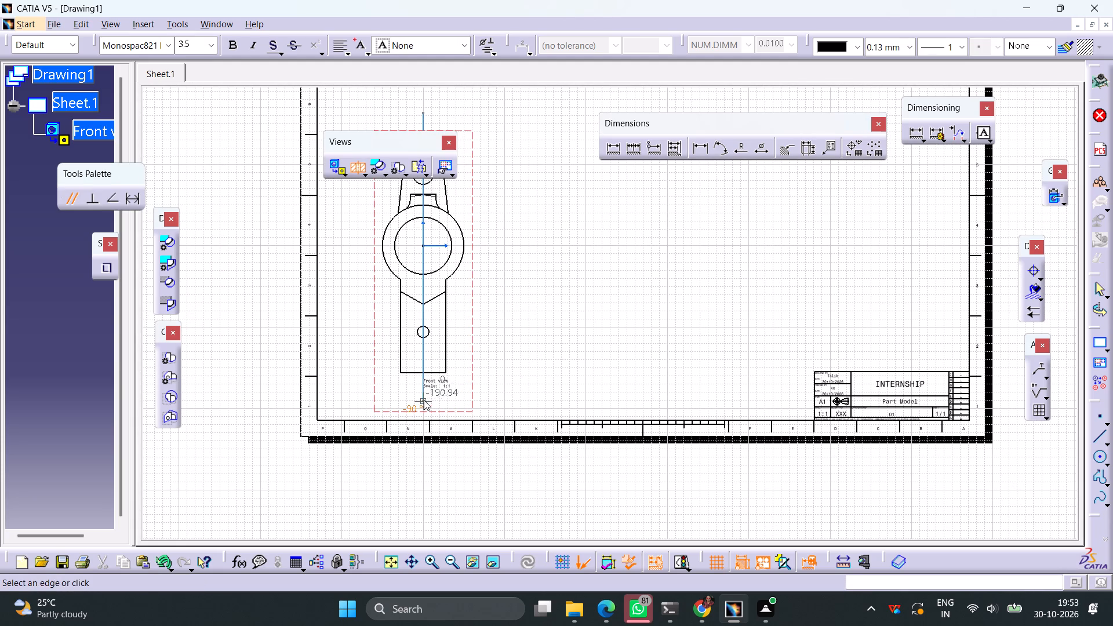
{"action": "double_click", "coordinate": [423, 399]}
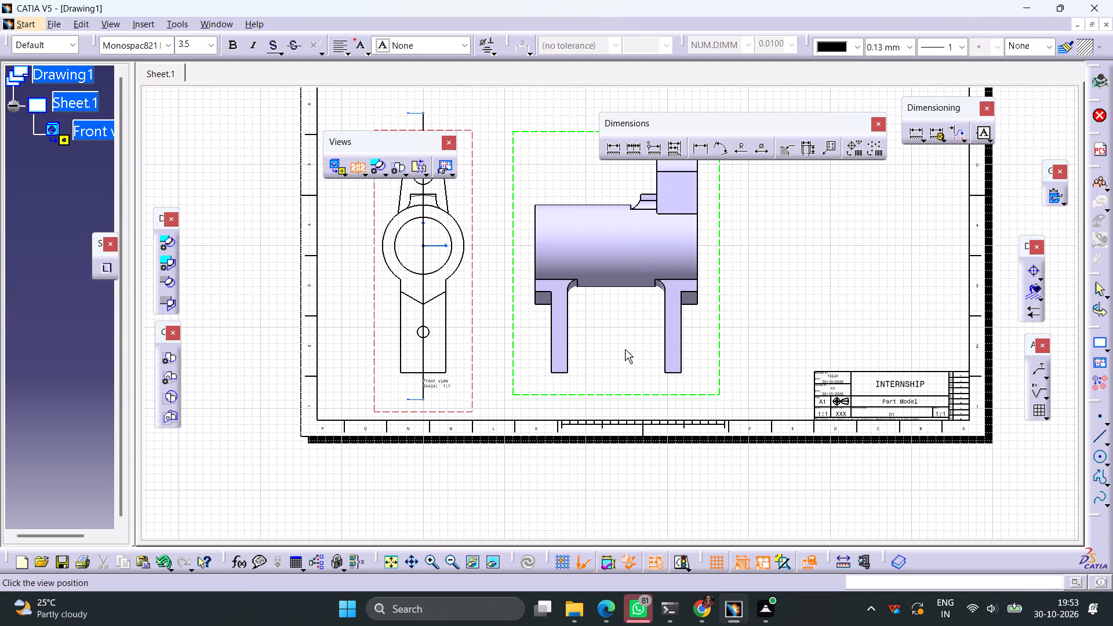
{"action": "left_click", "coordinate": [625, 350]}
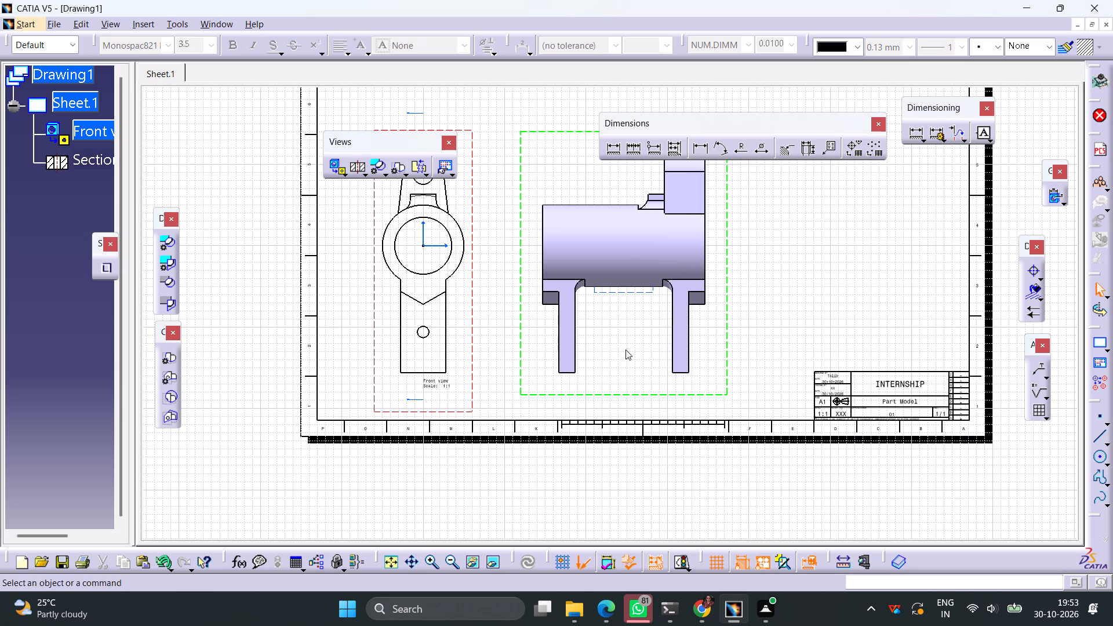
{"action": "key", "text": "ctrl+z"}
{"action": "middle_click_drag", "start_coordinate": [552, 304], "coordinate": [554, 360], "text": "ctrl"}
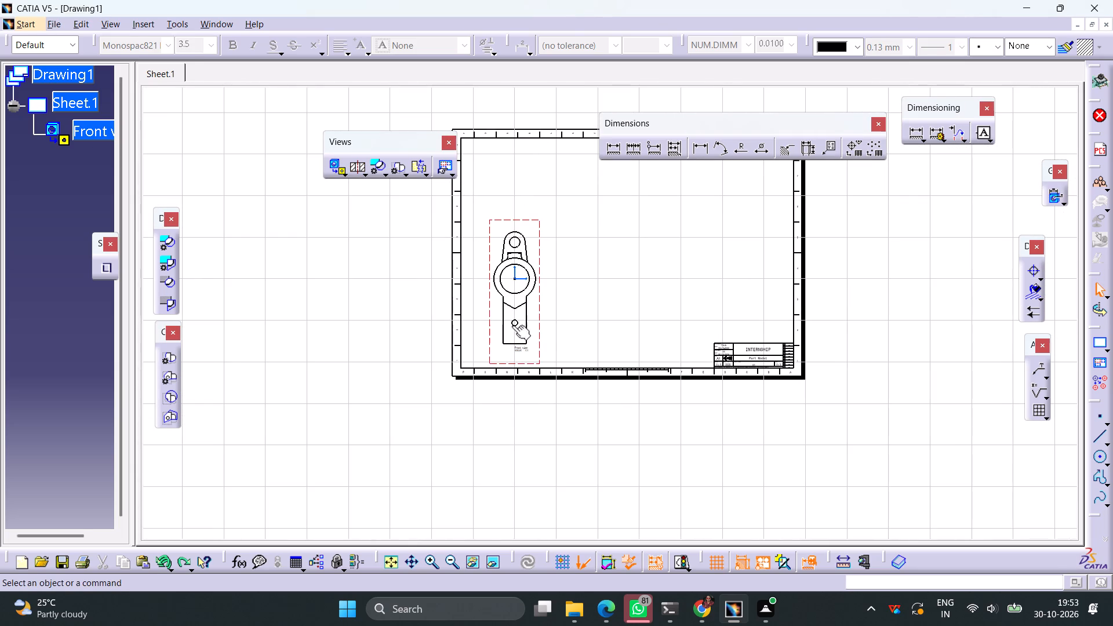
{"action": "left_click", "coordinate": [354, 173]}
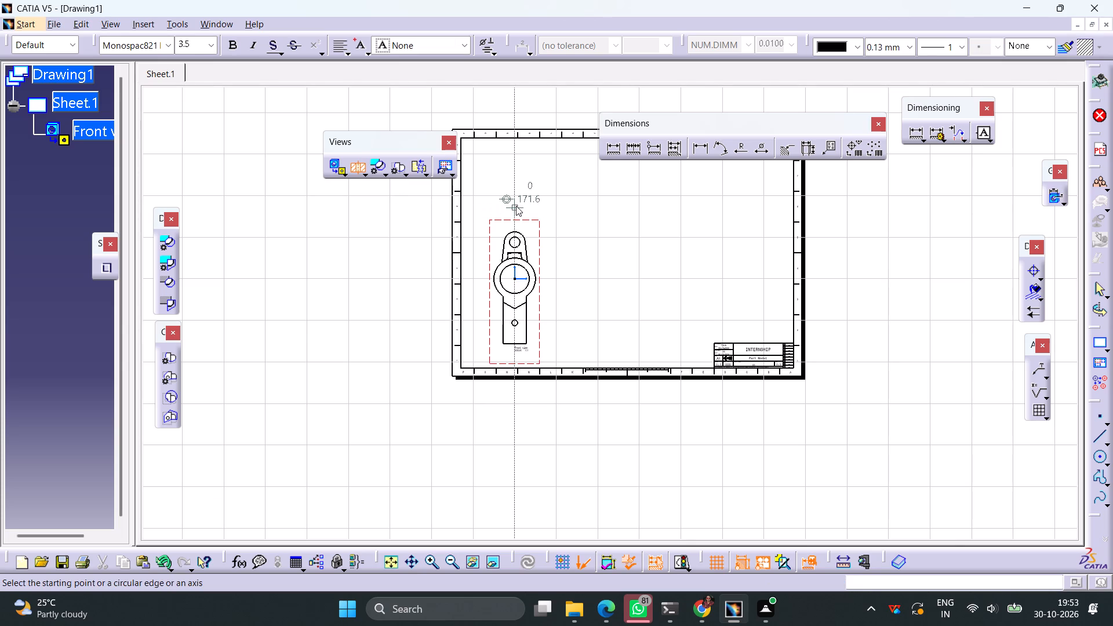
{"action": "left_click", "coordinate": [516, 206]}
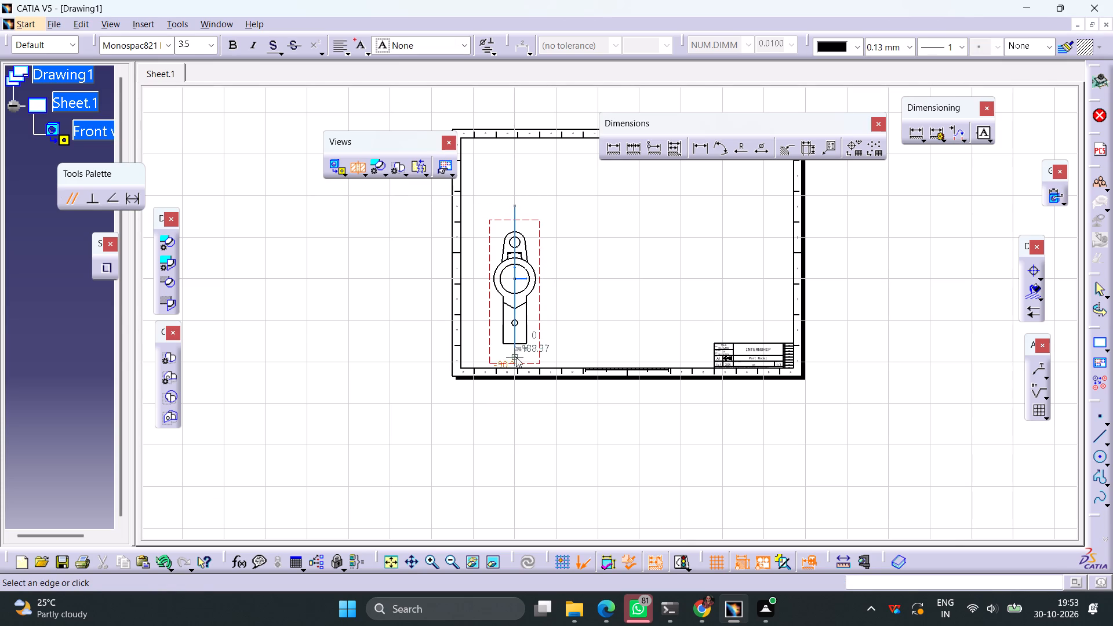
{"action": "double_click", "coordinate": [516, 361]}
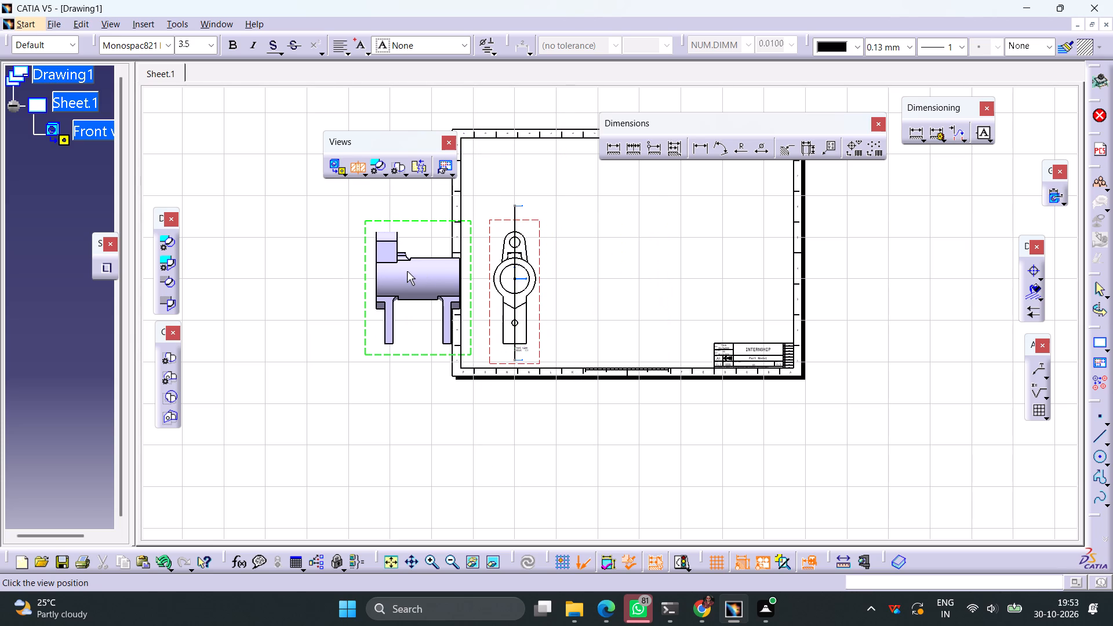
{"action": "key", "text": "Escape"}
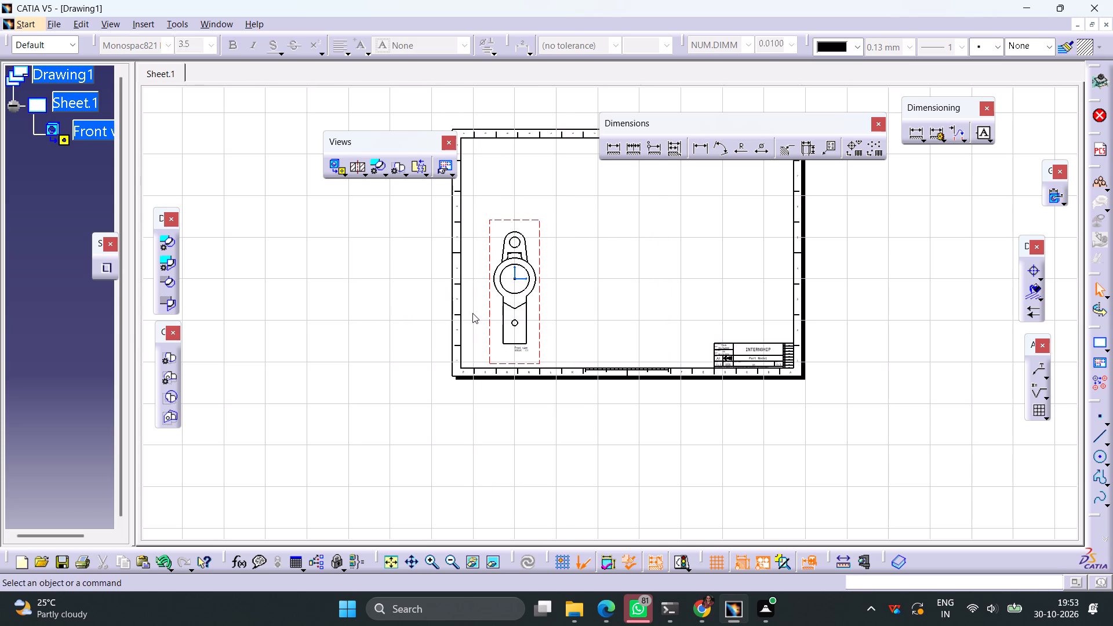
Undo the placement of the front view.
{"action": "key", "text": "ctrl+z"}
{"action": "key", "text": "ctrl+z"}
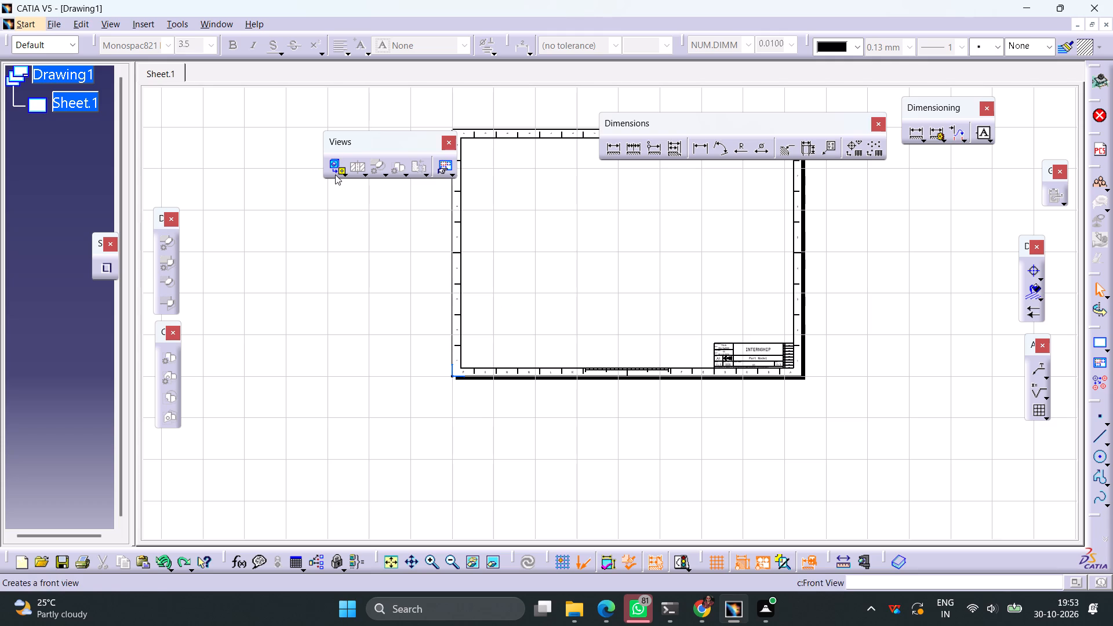
Create a front view from the upright arm's holed face in Part1.CATPart and move it to the left side of the sheet.
{"action": "left_click", "coordinate": [334, 174]}
{"action": "left_click", "coordinate": [211, 23]}
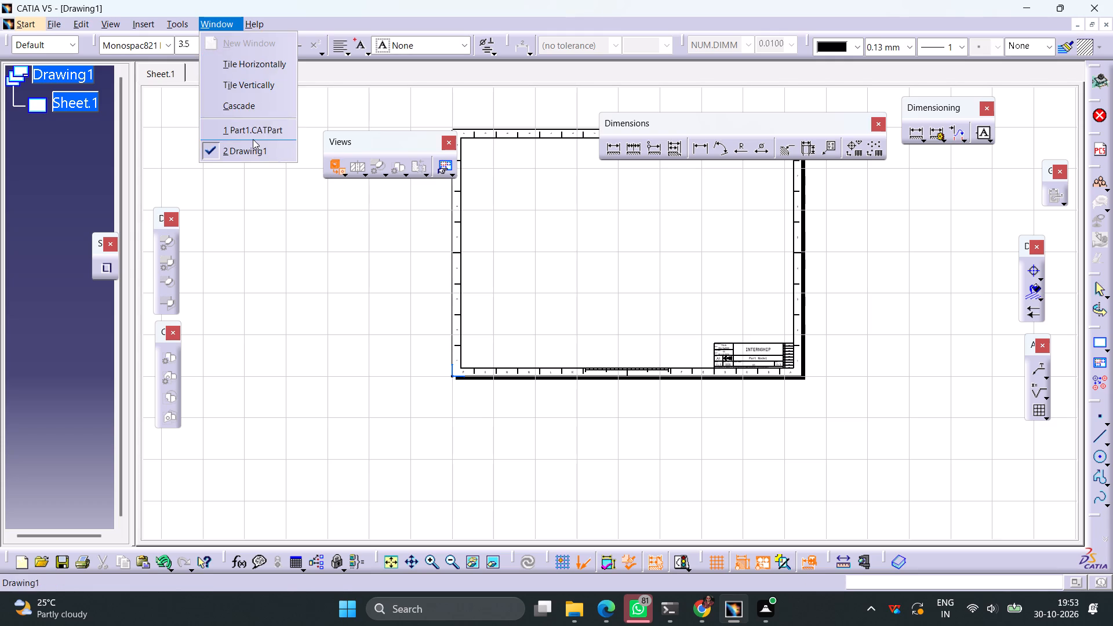
{"action": "left_click", "coordinate": [253, 139]}
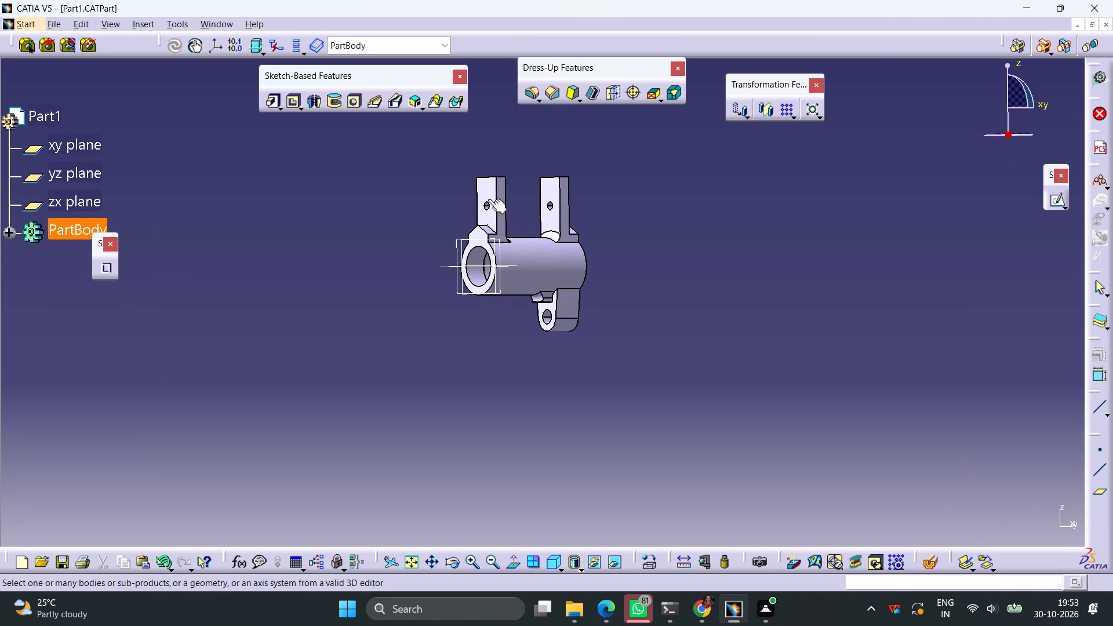
{"action": "left_click", "coordinate": [488, 199]}
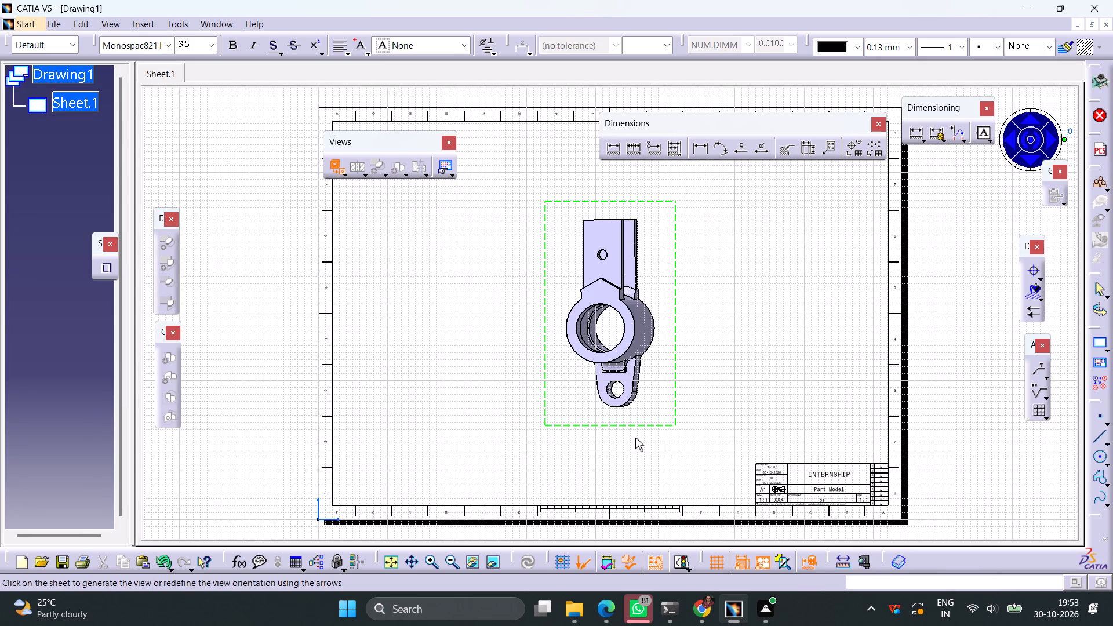
{"action": "left_click_drag", "start_coordinate": [610, 428], "coordinate": [590, 437]}
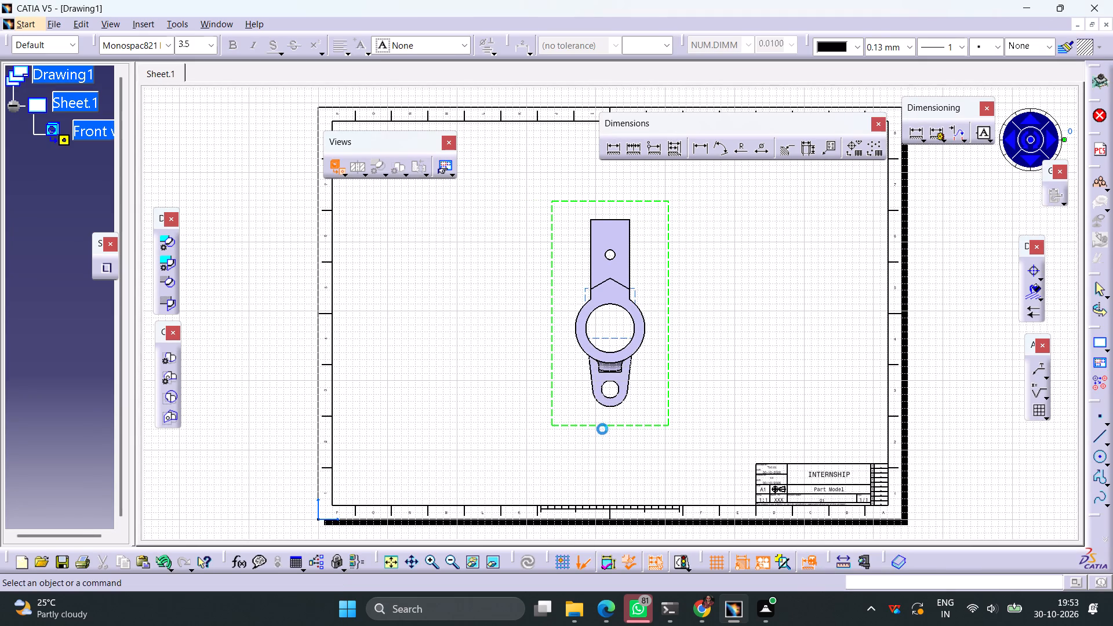
{"action": "left_click_drag", "start_coordinate": [585, 441], "coordinate": [428, 461]}
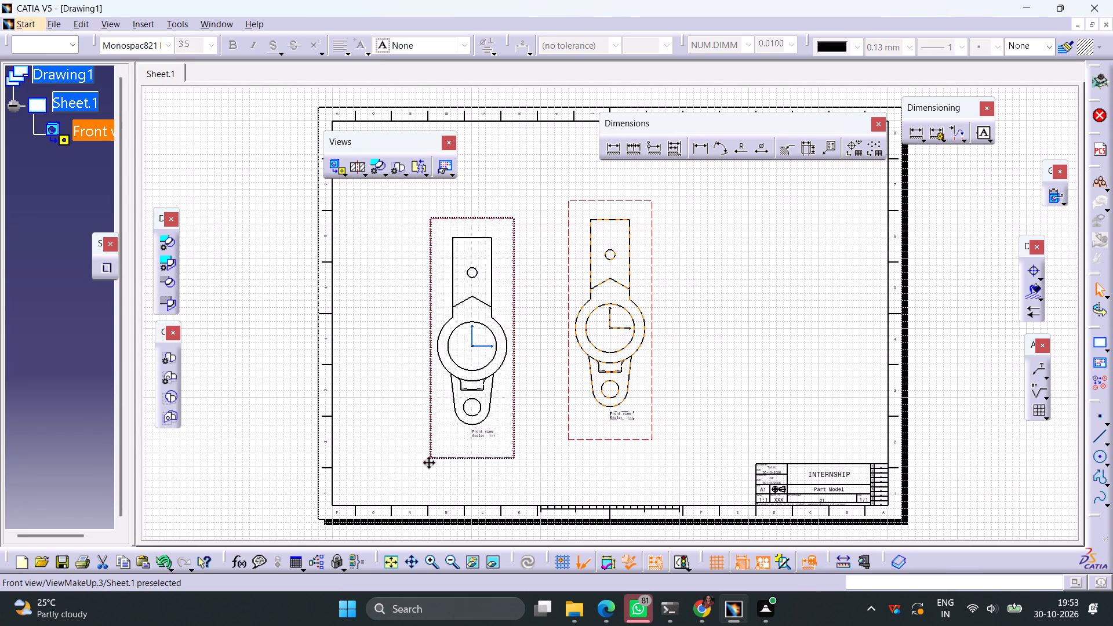
{"action": "left_click_drag", "start_coordinate": [428, 461], "coordinate": [388, 473]}
{"action": "left_click", "coordinate": [475, 250]}
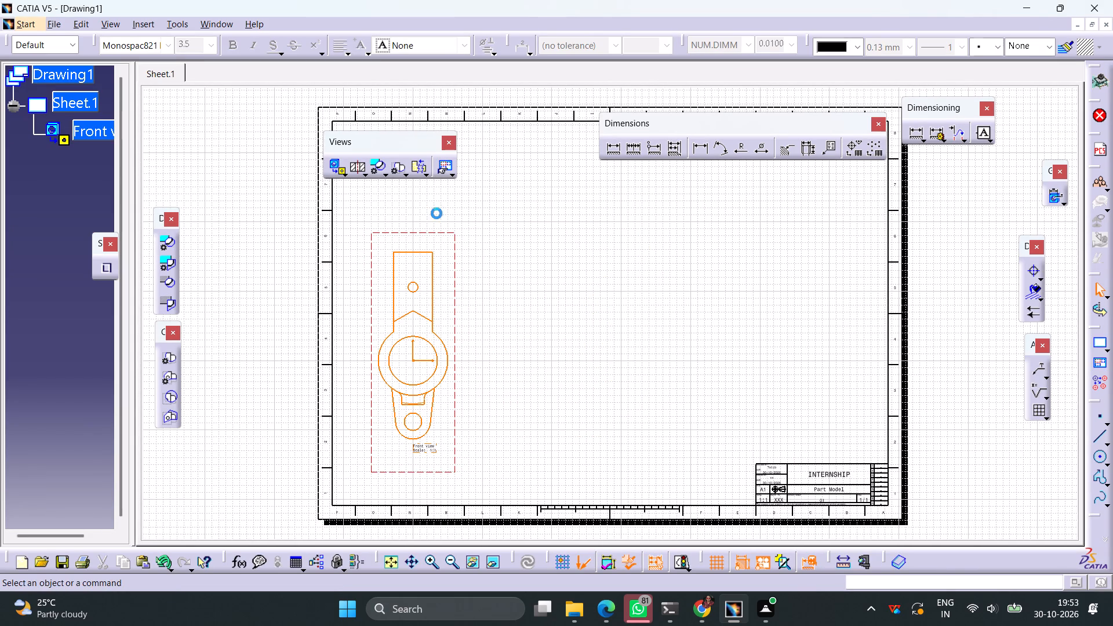
Create a section view along a vertical line through the front view's centre and place it to the right of that view.
{"action": "left_click", "coordinate": [358, 172]}
{"action": "left_click", "coordinate": [415, 214]}
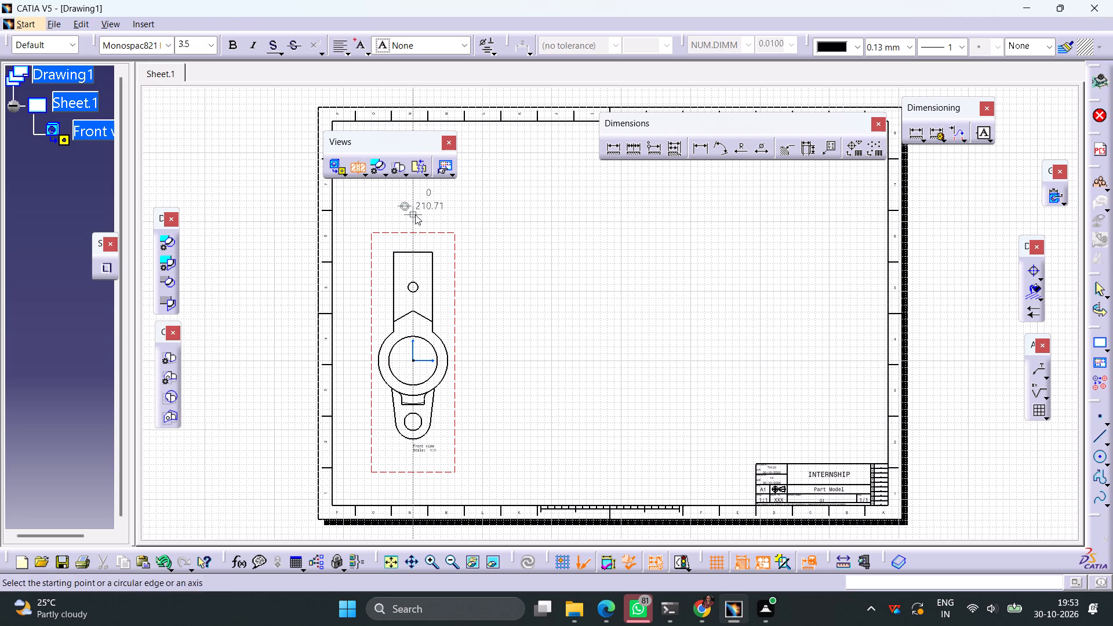
{"action": "left_click", "coordinate": [412, 487]}
{"action": "left_click_drag", "start_coordinate": [412, 487], "coordinate": [419, 487]}
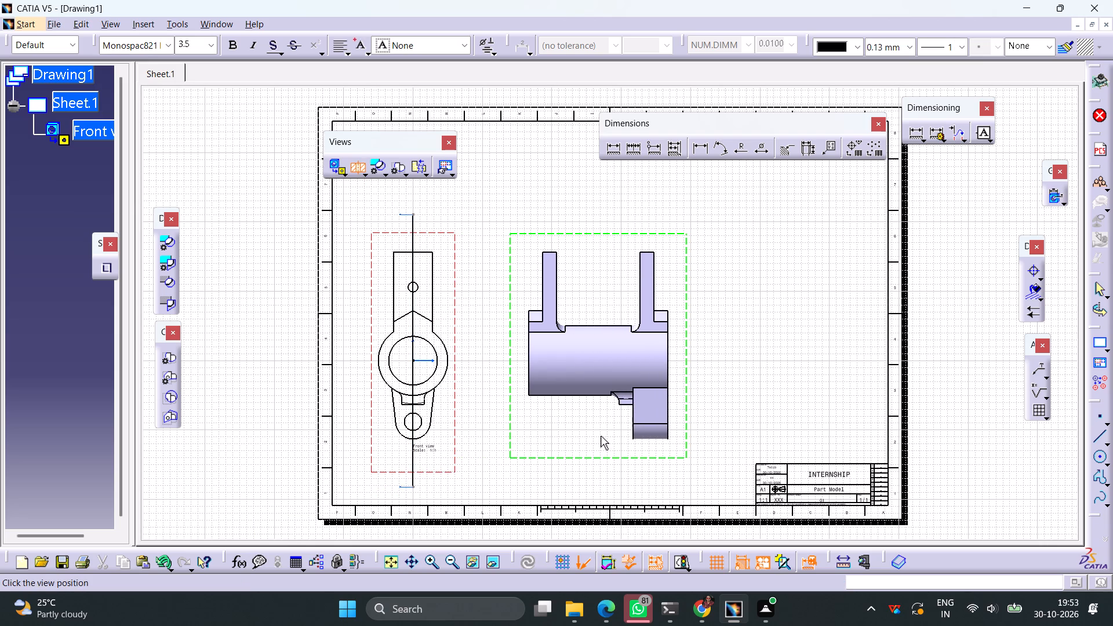
{"action": "left_click", "coordinate": [601, 436]}
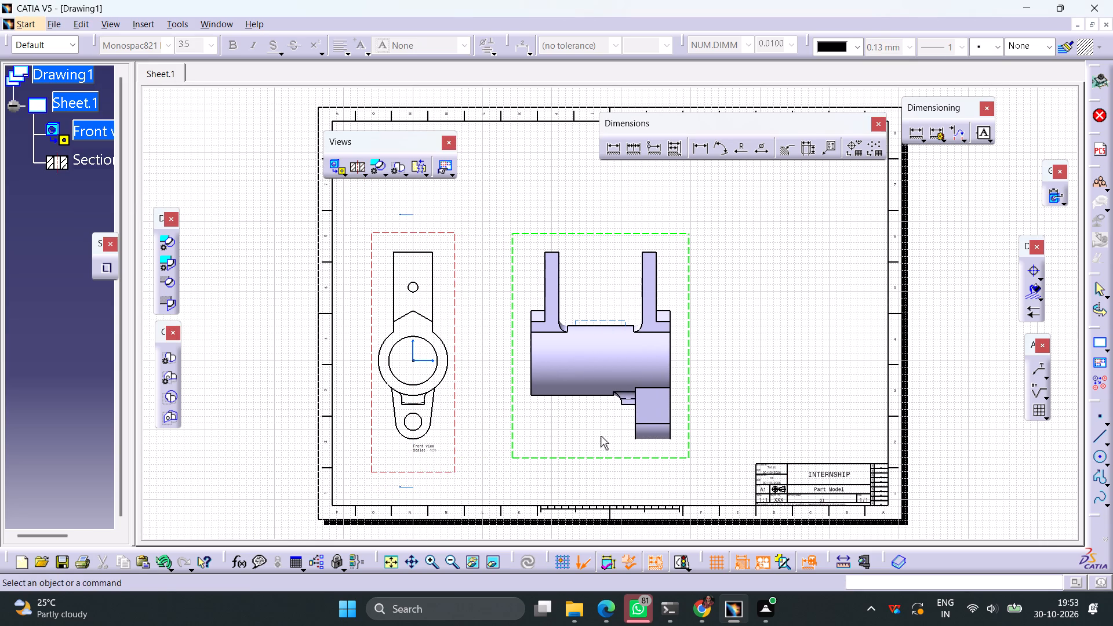
{"action": "left_click", "coordinate": [710, 347]}
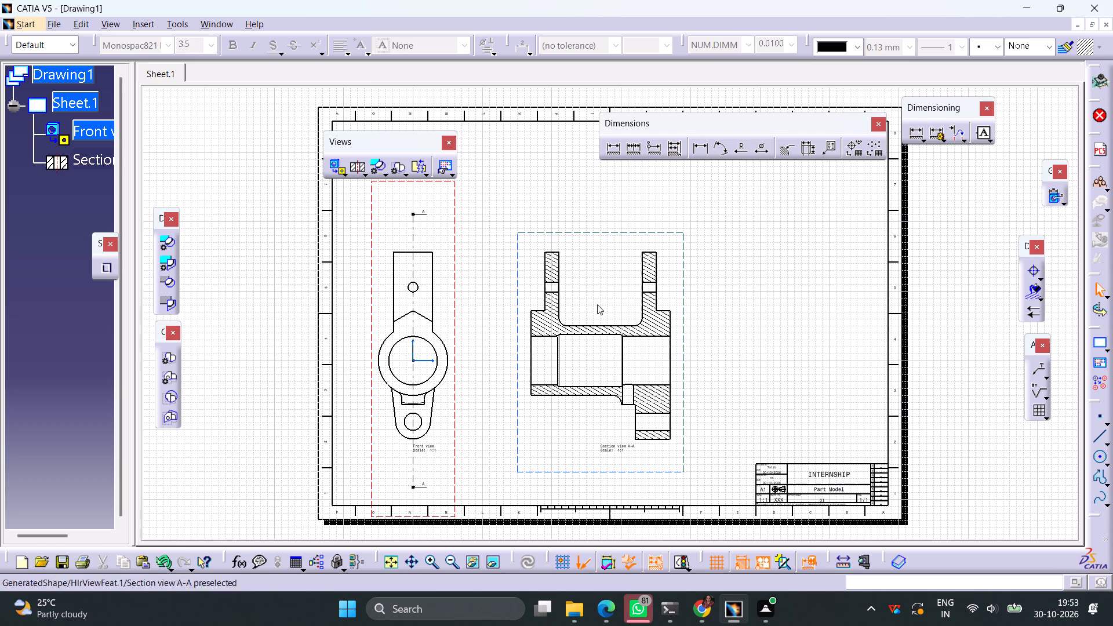
Start an isometric view from Part1.CATPart in its standard isometric orientation and move its preview clear above the title block.
{"action": "left_click", "coordinate": [345, 175]}
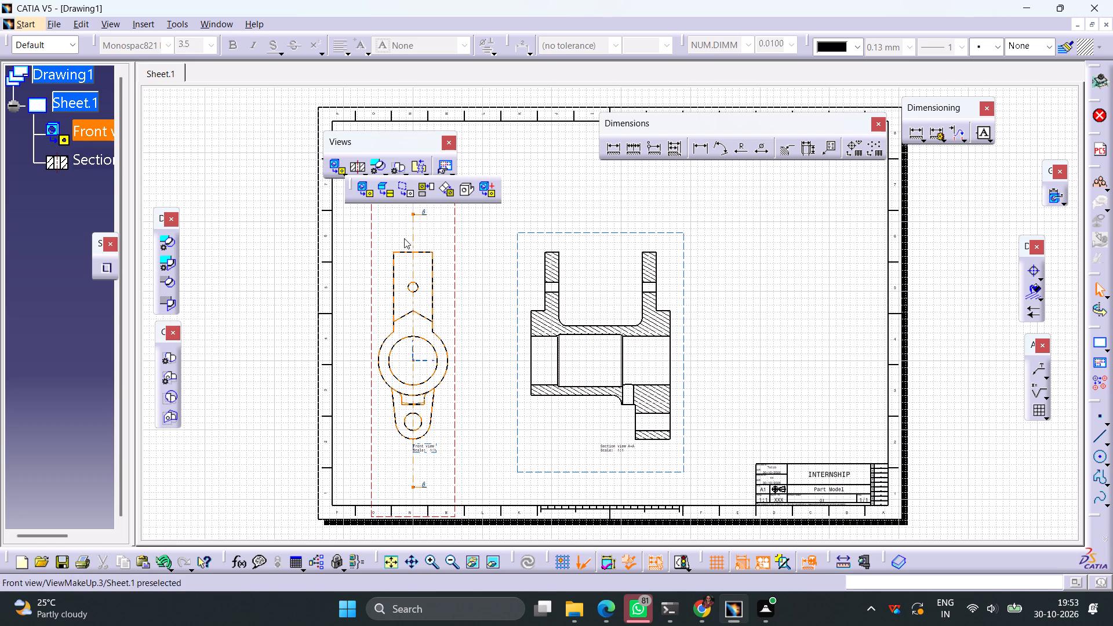
{"action": "left_click", "coordinate": [464, 191]}
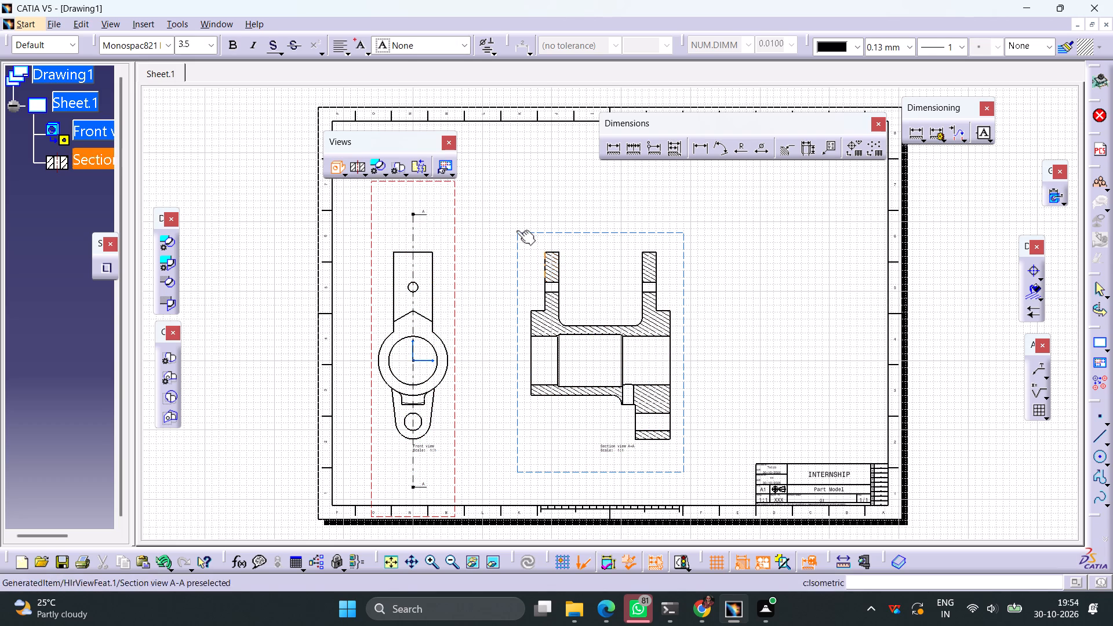
{"action": "left_click", "coordinate": [219, 26]}
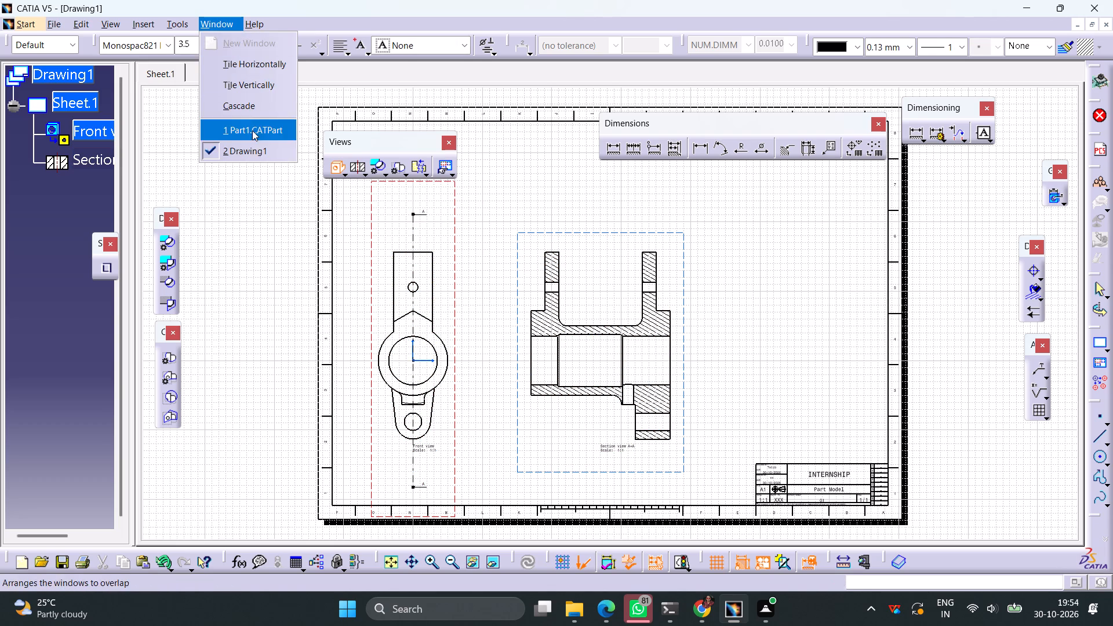
{"action": "left_click", "coordinate": [252, 130]}
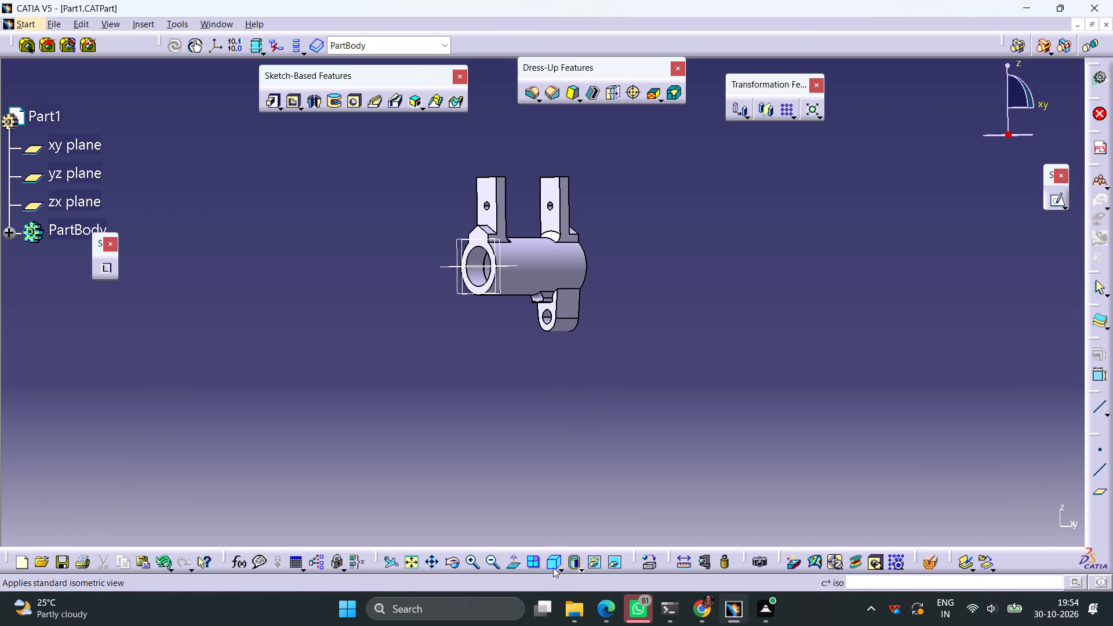
{"action": "left_click", "coordinate": [553, 563]}
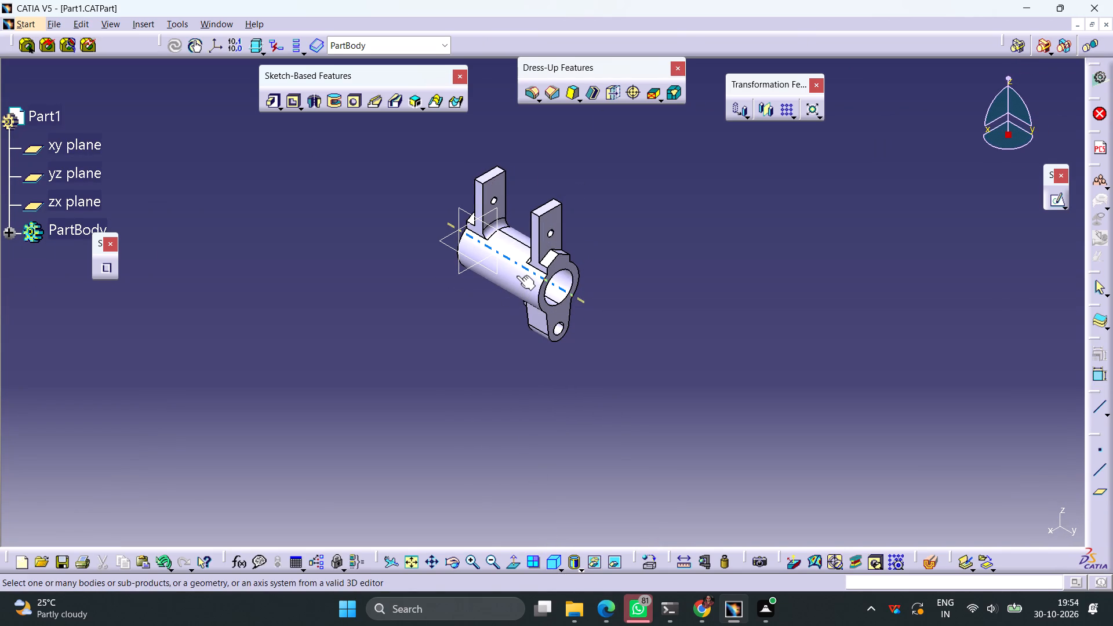
{"action": "left_click", "coordinate": [517, 275]}
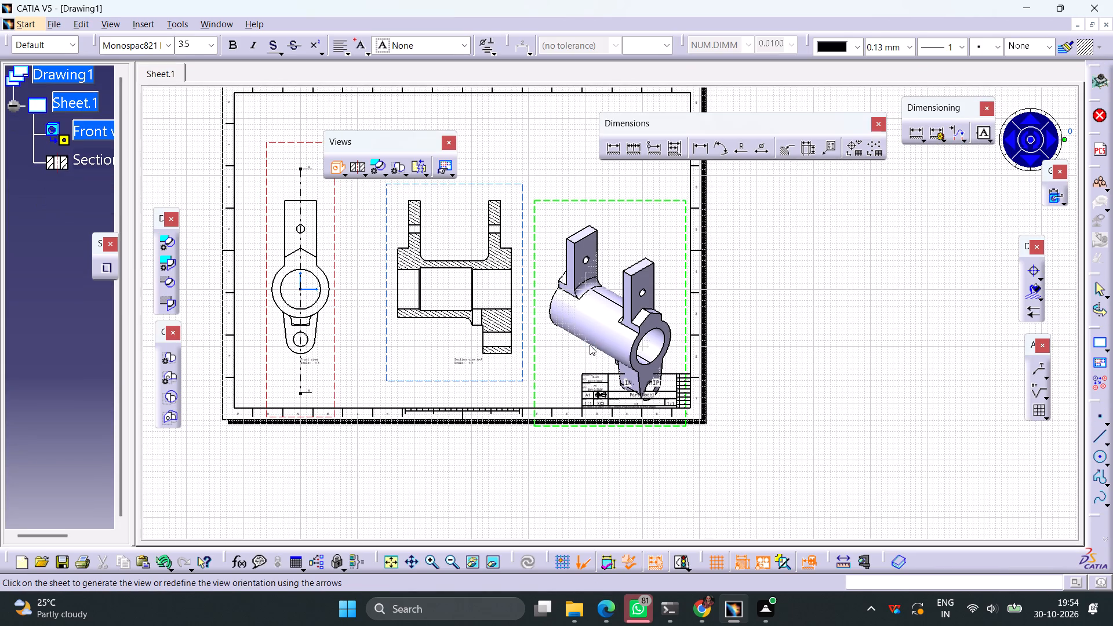
{"action": "middle_click_drag", "start_coordinate": [723, 329], "coordinate": [723, 372], "text": "ctrl"}
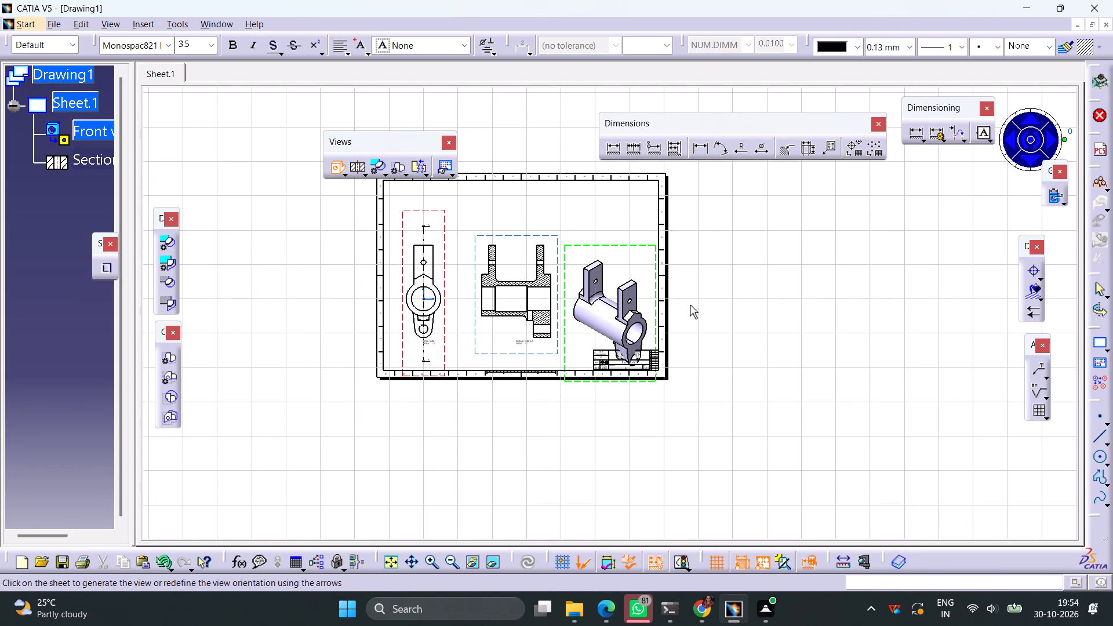
{"action": "left_click_drag", "start_coordinate": [609, 245], "coordinate": [615, 214]}
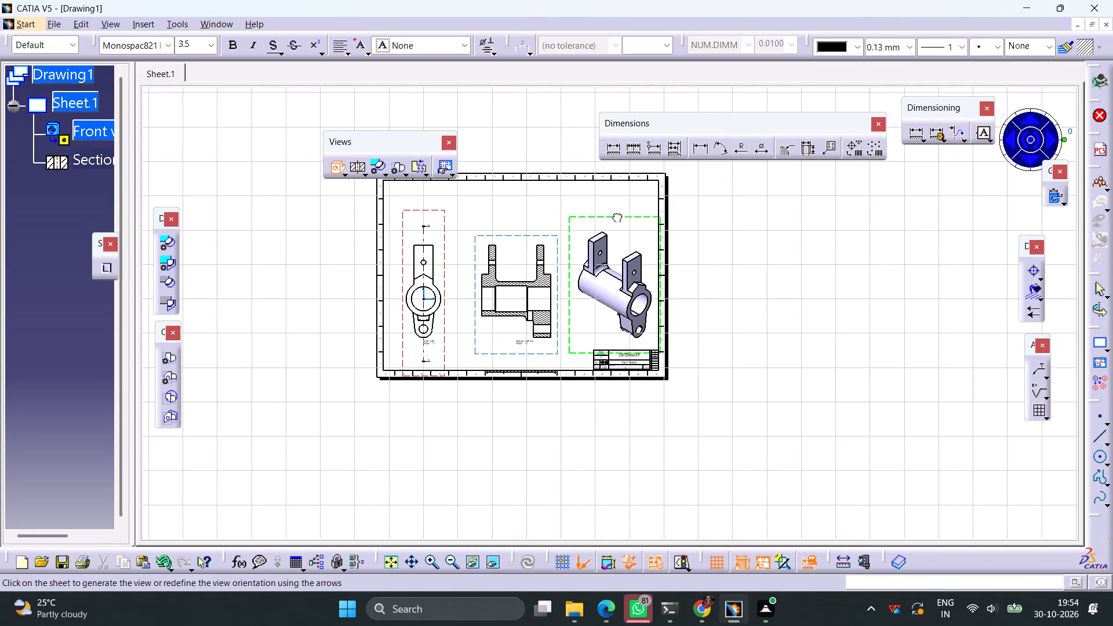
{"action": "left_click_drag", "start_coordinate": [615, 214], "coordinate": [609, 194]}
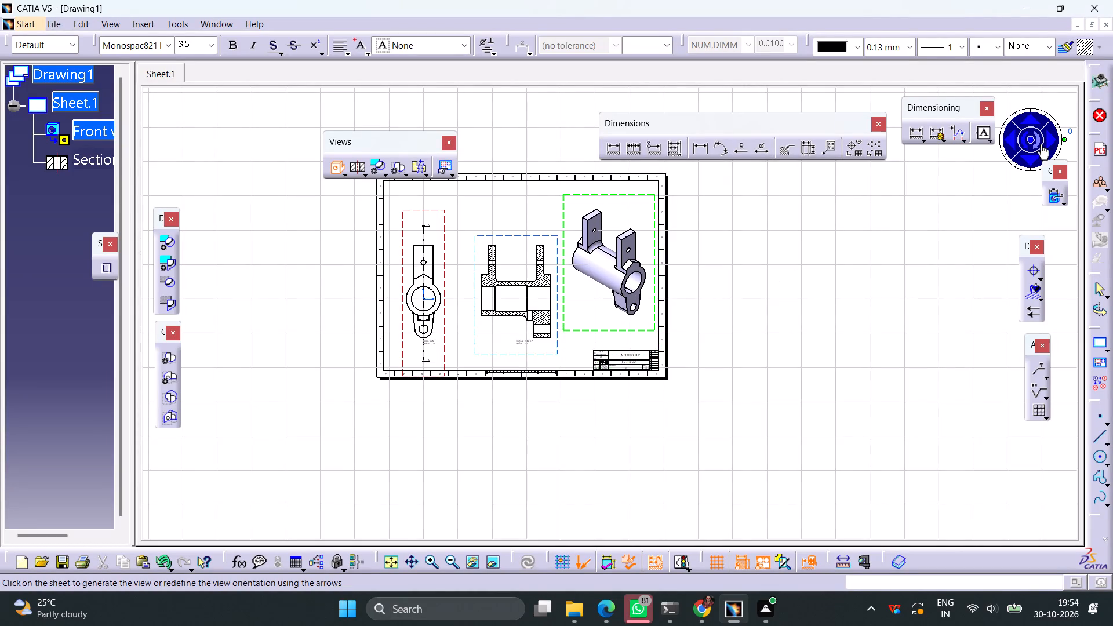
Reorient the isometric preview with the bore facing front-left and the arms tilted upward, then generate it in the sheet's upper-right area.
{"action": "left_click", "coordinate": [1046, 140]}
{"action": "left_click", "coordinate": [1034, 156]}
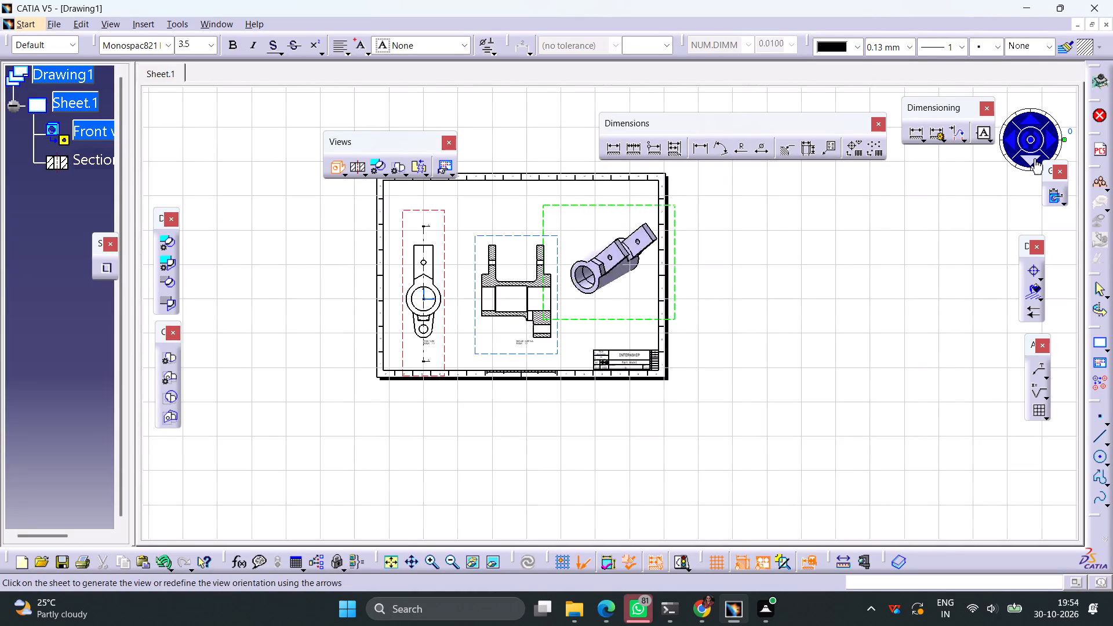
{"action": "left_click", "coordinate": [1013, 136]}
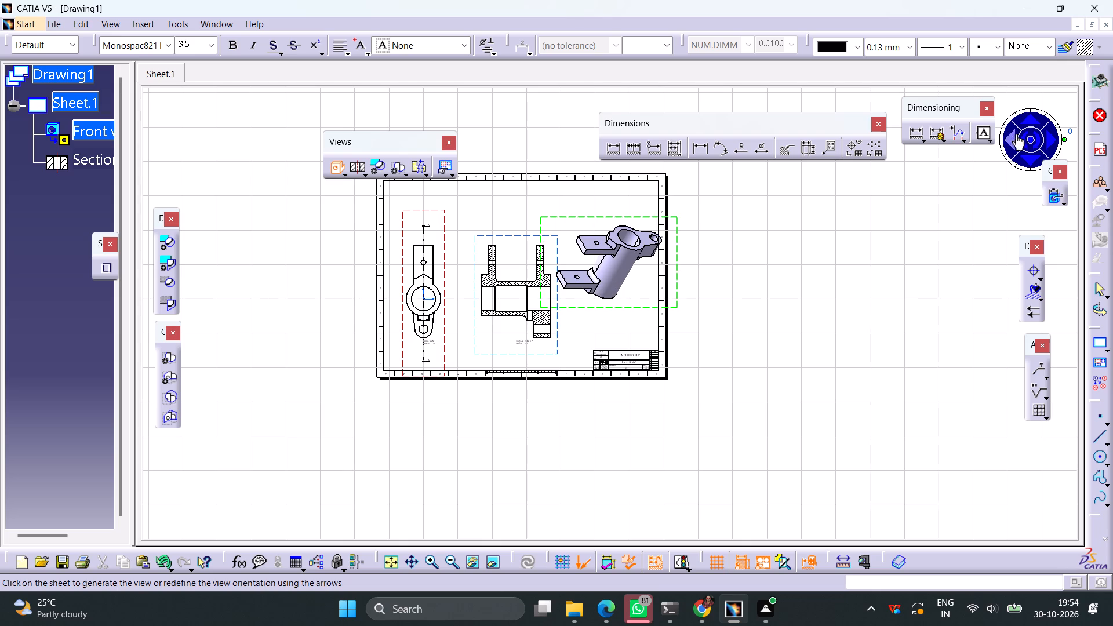
{"action": "left_click", "coordinate": [1035, 121]}
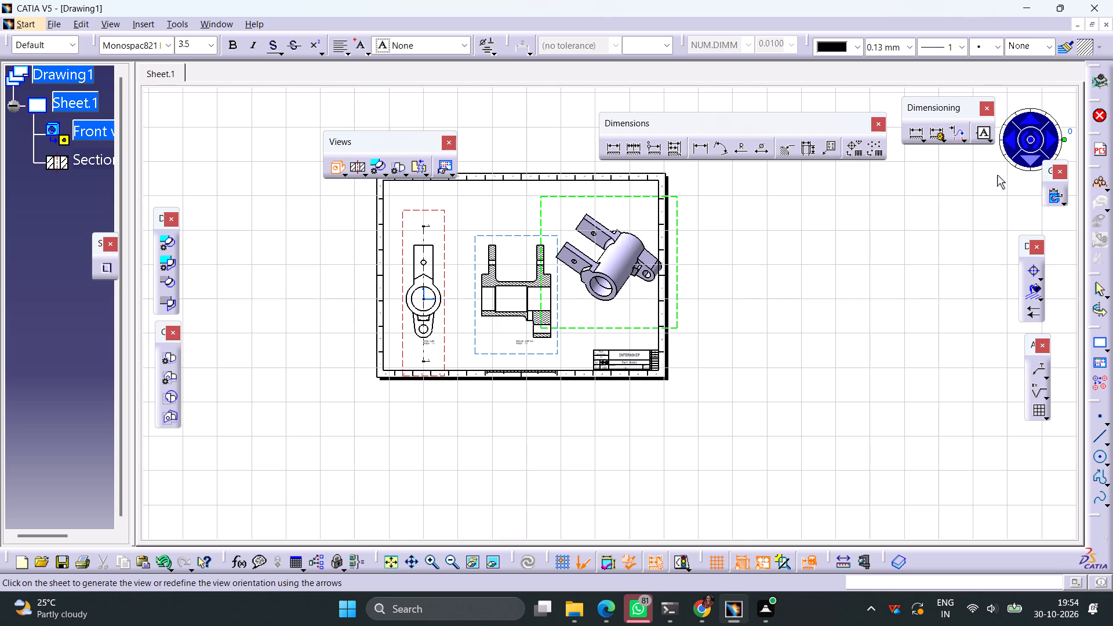
{"action": "left_click", "coordinate": [1034, 143]}
{"action": "middle_click_drag", "start_coordinate": [739, 286], "coordinate": [744, 279], "text": "ctrl"}
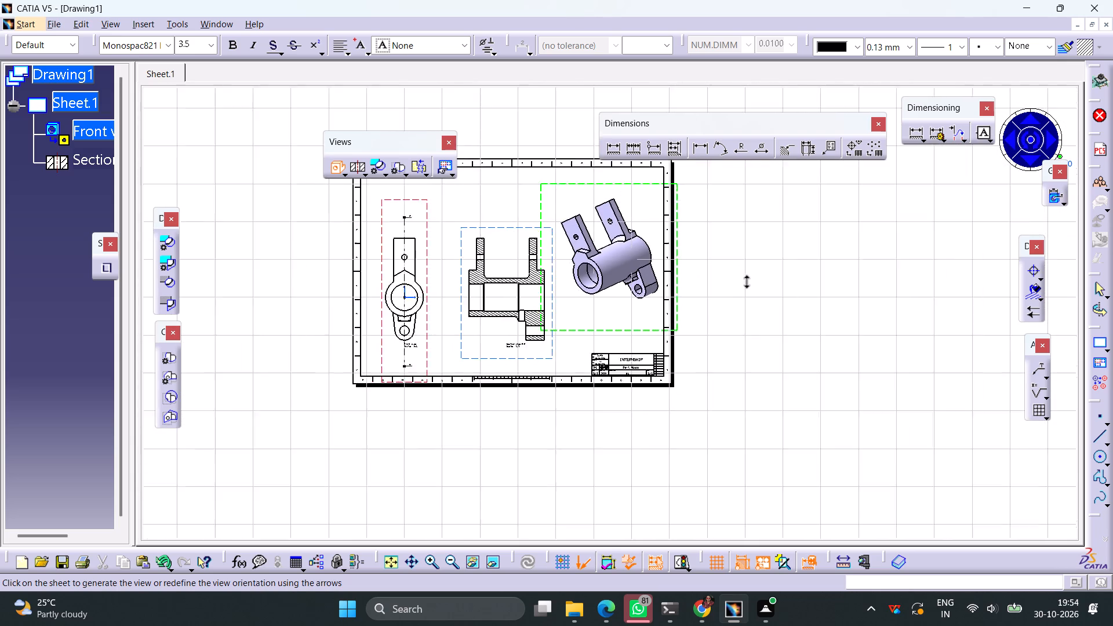
{"action": "middle_click_drag", "start_coordinate": [744, 279], "coordinate": [744, 283], "text": "ctrl"}
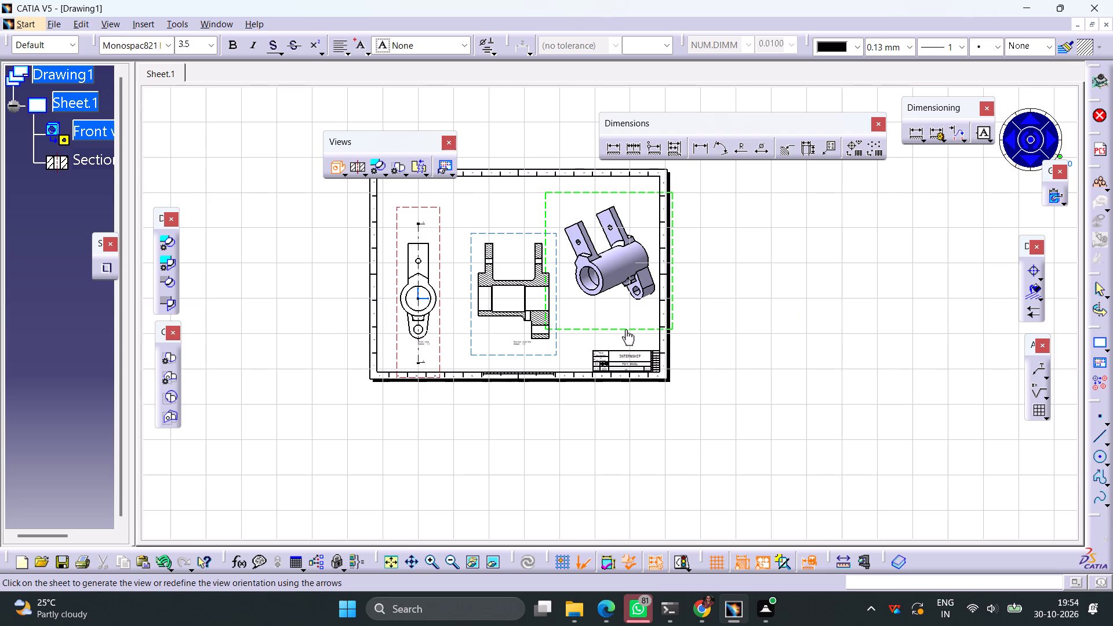
{"action": "left_click_drag", "start_coordinate": [610, 329], "coordinate": [606, 312]}
{"action": "left_click", "coordinate": [692, 321]}
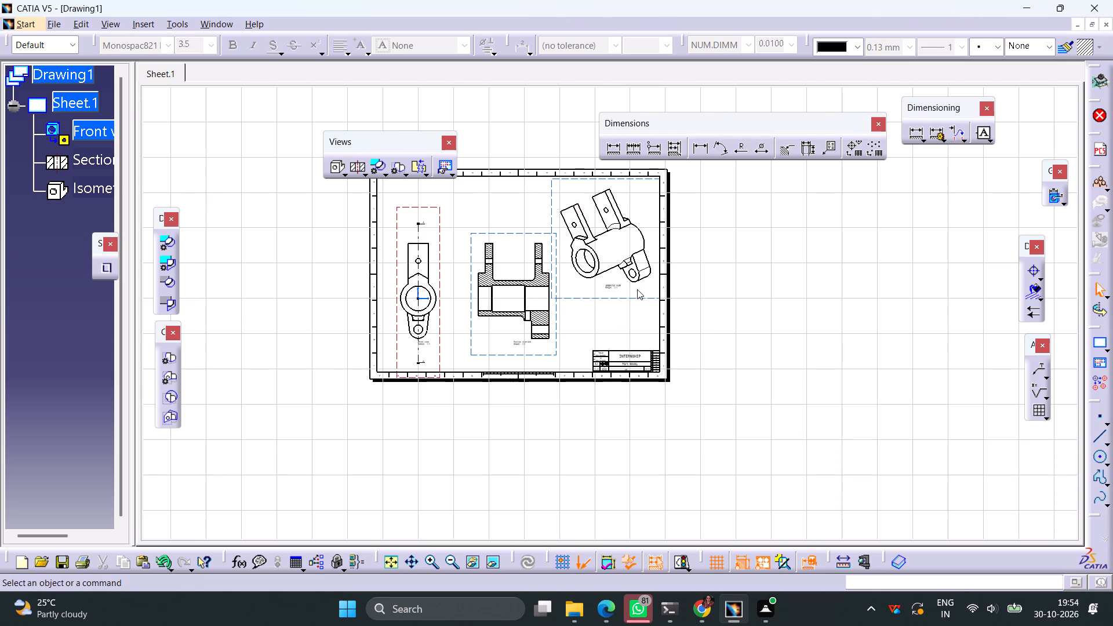
Activate the isometric view.
{"action": "right_click", "coordinate": [625, 299]}
{"action": "left_click", "coordinate": [693, 518]}
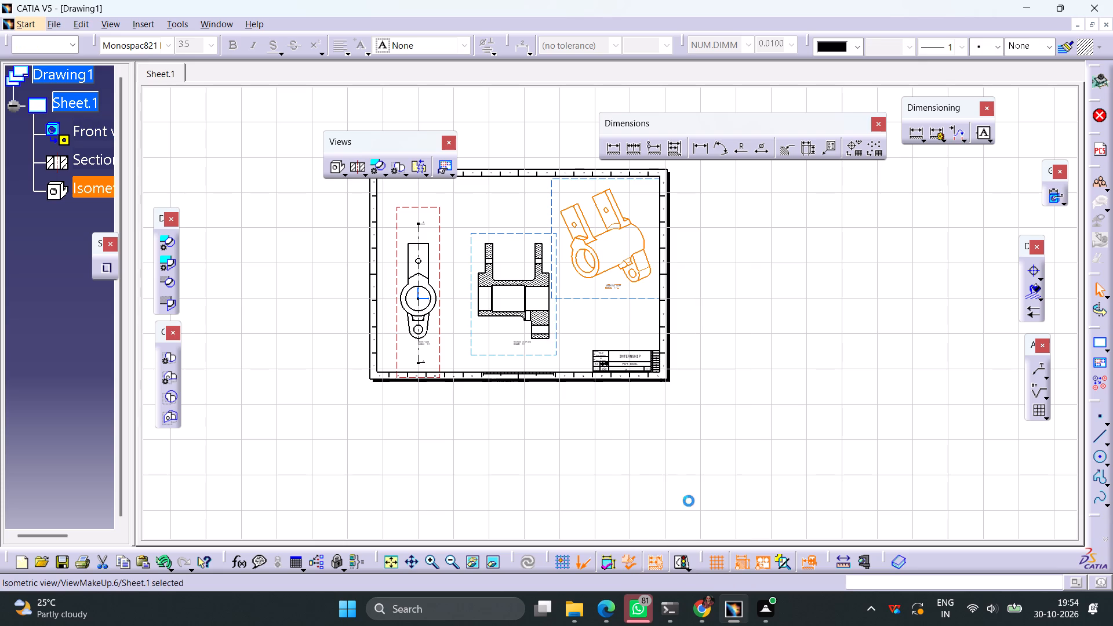
Set the isometric view's generation mode to Raster with the Shading with edges mode and apply it.
{"action": "right_click", "coordinate": [621, 299]}
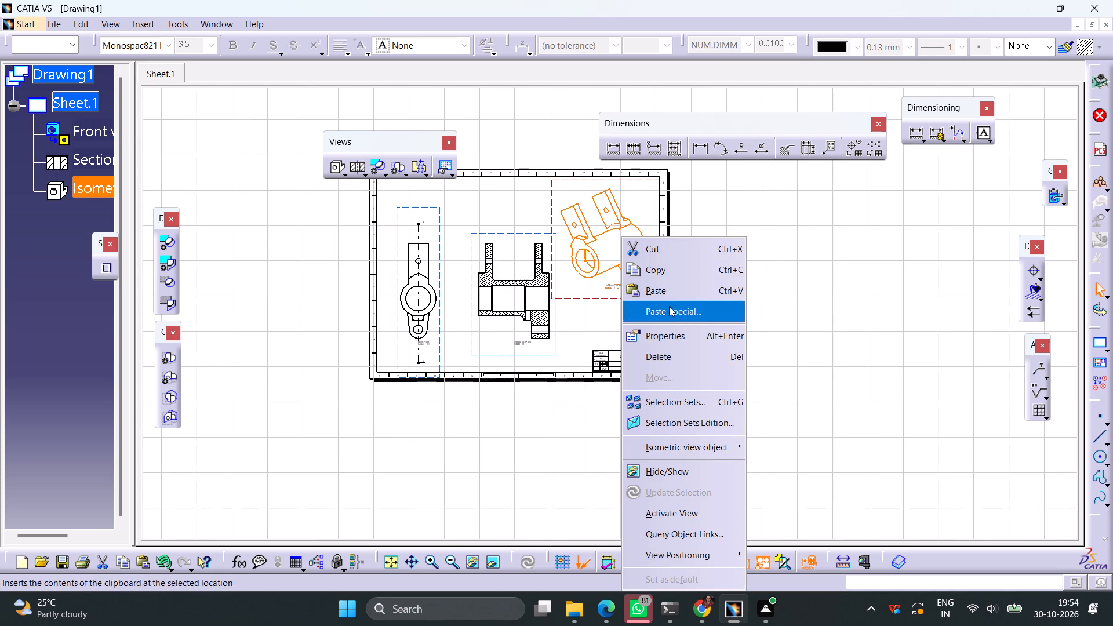
{"action": "left_click", "coordinate": [673, 325]}
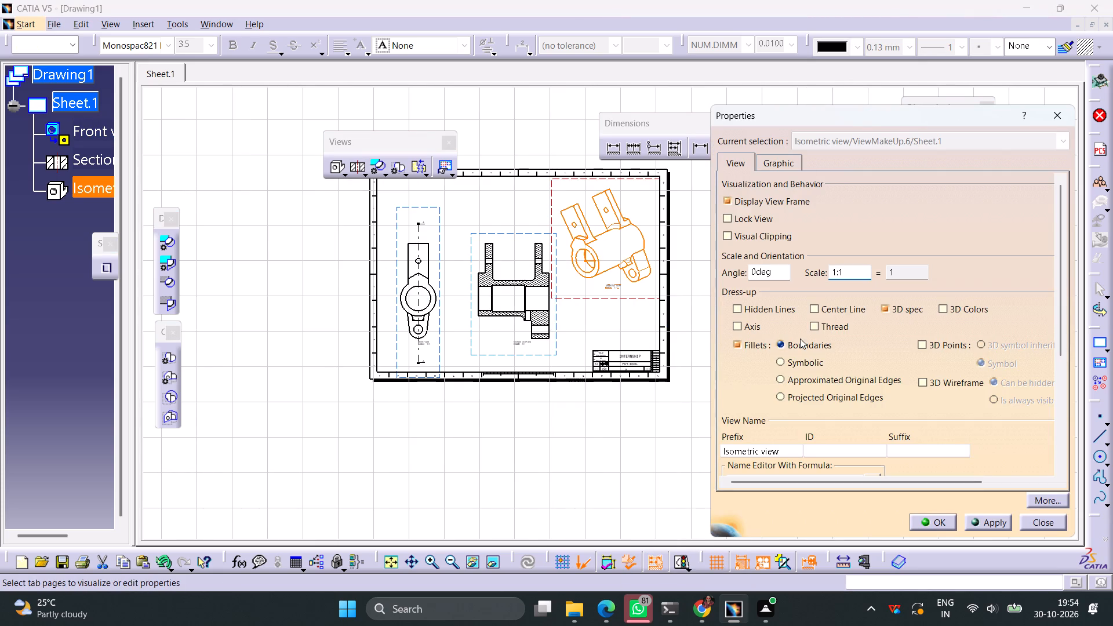
{"action": "scroll", "coordinate": [860, 367], "scroll_direction": "down", "scroll_amount": 9}
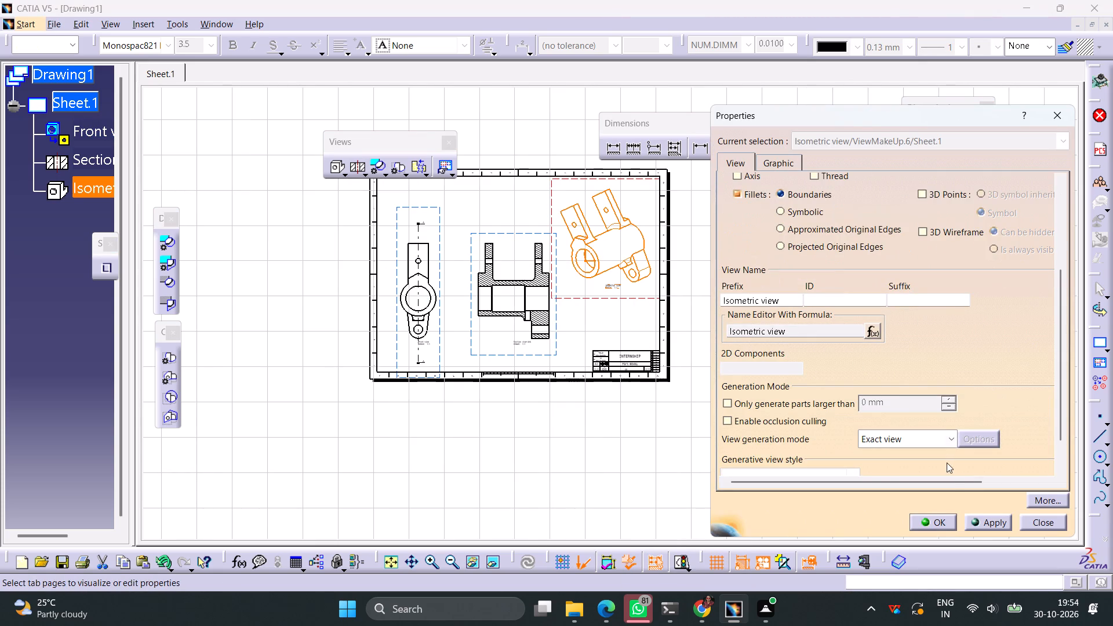
{"action": "left_click", "coordinate": [947, 436]}
{"action": "left_click", "coordinate": [900, 500]}
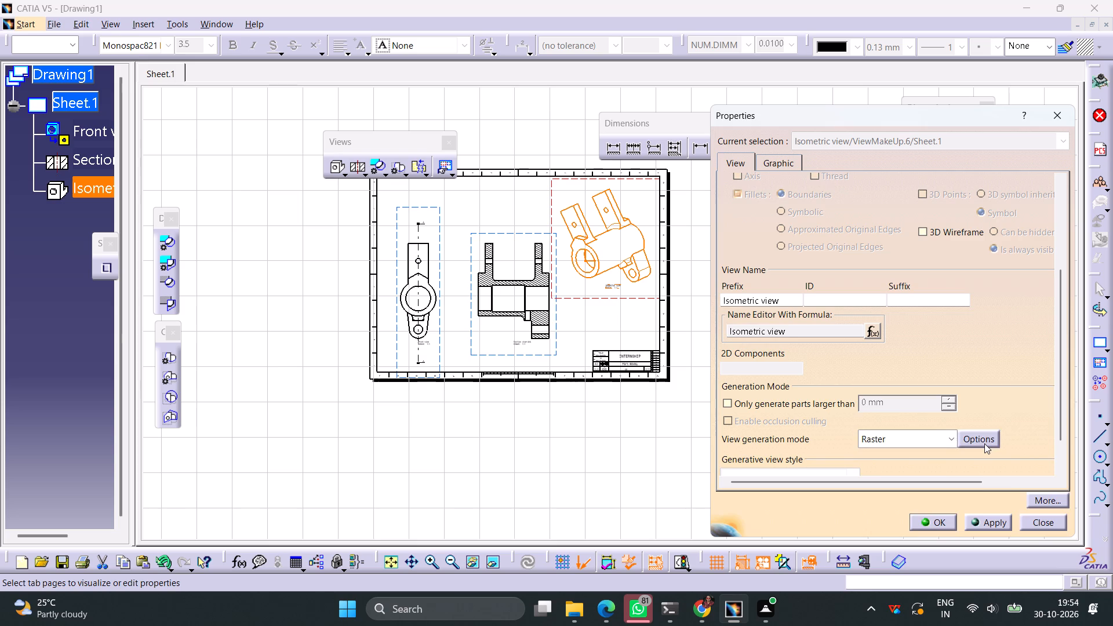
{"action": "left_click", "coordinate": [984, 443]}
{"action": "left_click", "coordinate": [946, 418]}
{"action": "left_click", "coordinate": [908, 472]}
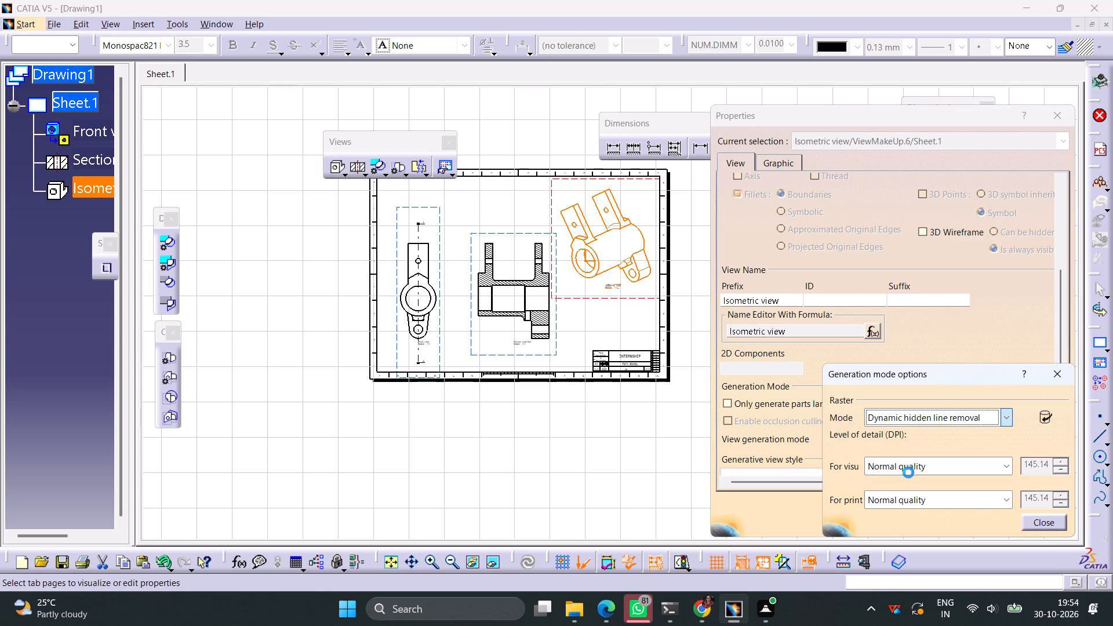
{"action": "left_click", "coordinate": [983, 421]}
{"action": "left_click", "coordinate": [921, 465]}
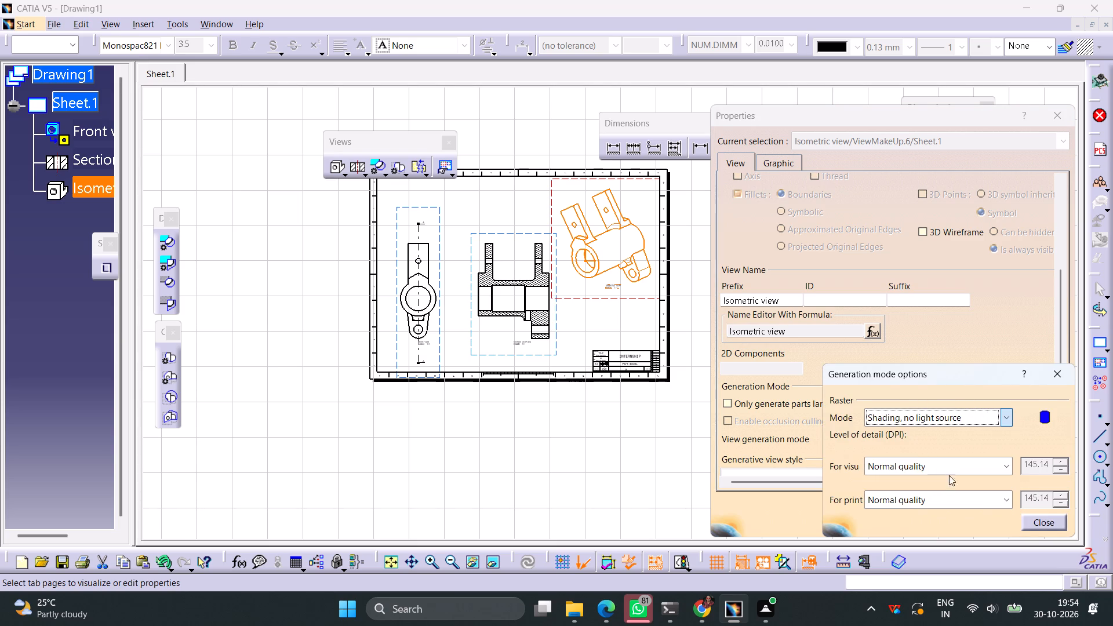
{"action": "left_click", "coordinate": [969, 471]}
{"action": "left_click", "coordinate": [900, 515]}
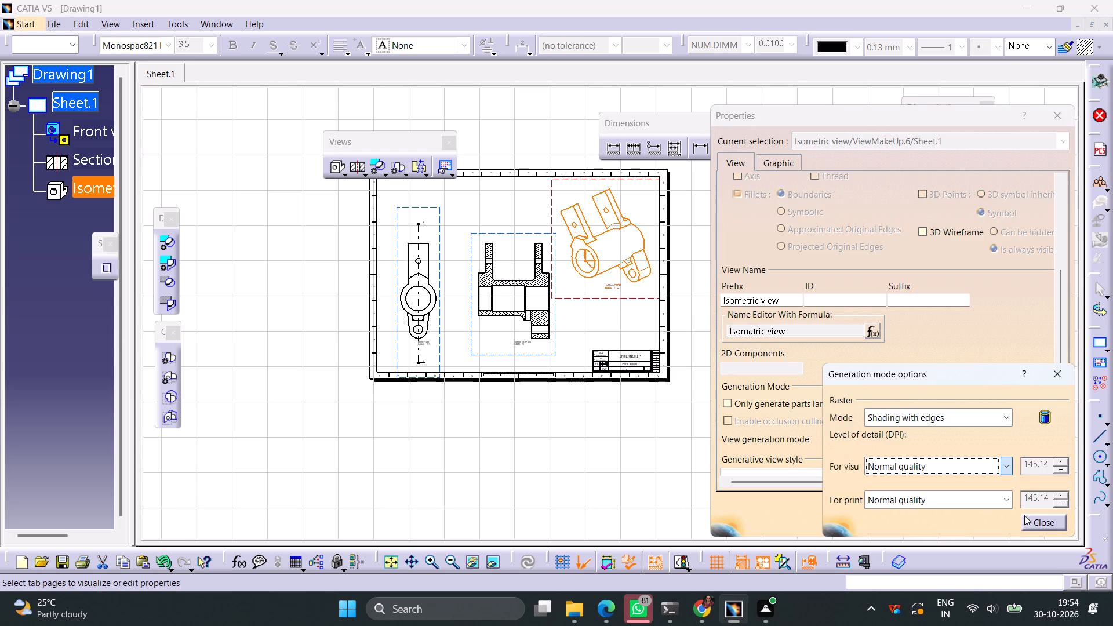
{"action": "left_click", "coordinate": [1034, 522]}
{"action": "left_click", "coordinate": [993, 520]}
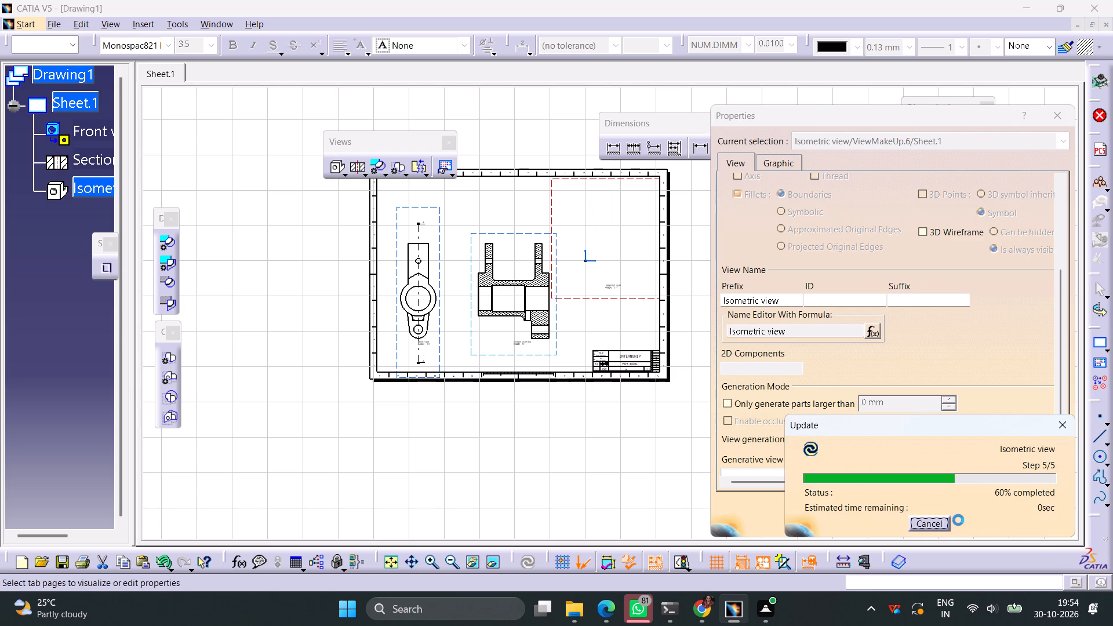
{"action": "left_click", "coordinate": [943, 521]}
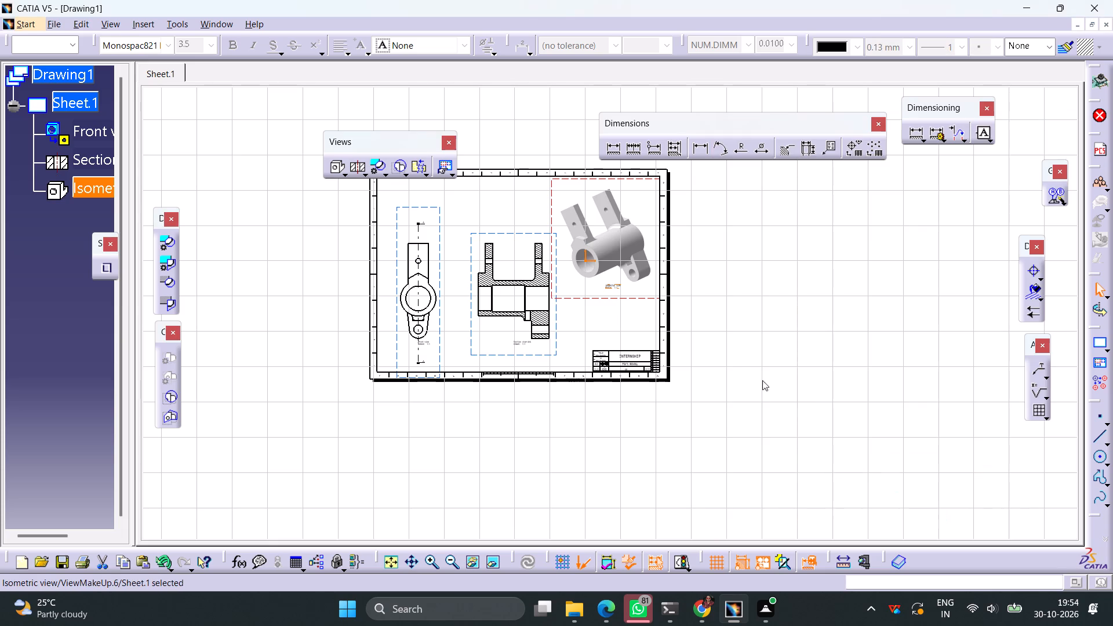
{"action": "left_click", "coordinate": [730, 353]}
Dimension the width of the upright arm's top edge in the front view, placing the dimension above it.
{"action": "middle_click_drag", "start_coordinate": [698, 333], "coordinate": [730, 278], "text": "ctrl"}
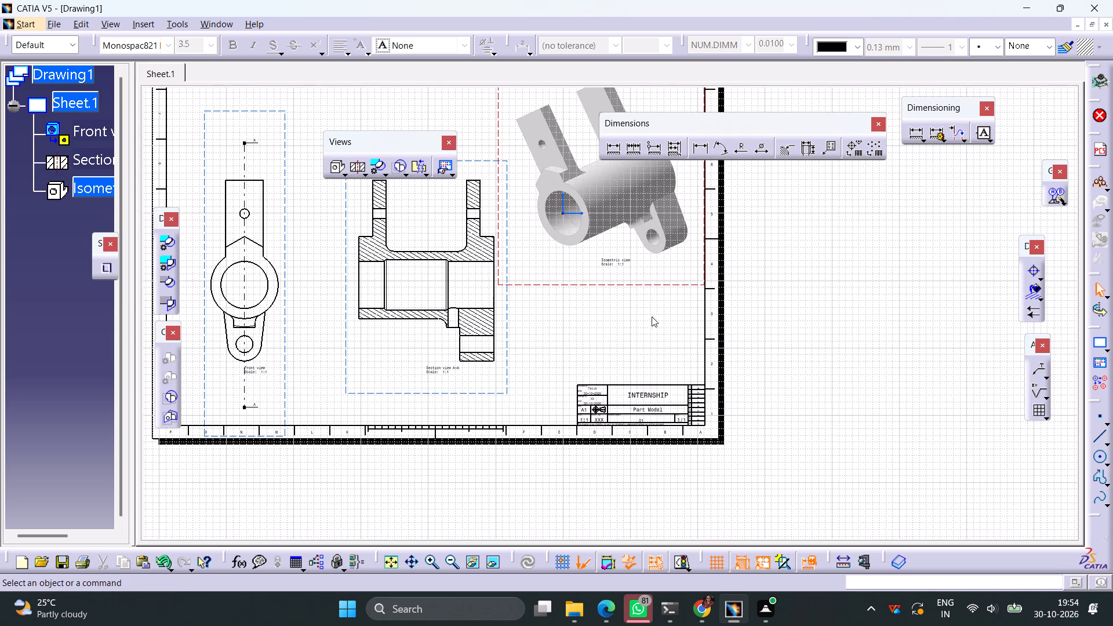
{"action": "middle_click_drag", "start_coordinate": [648, 320], "coordinate": [787, 392]}
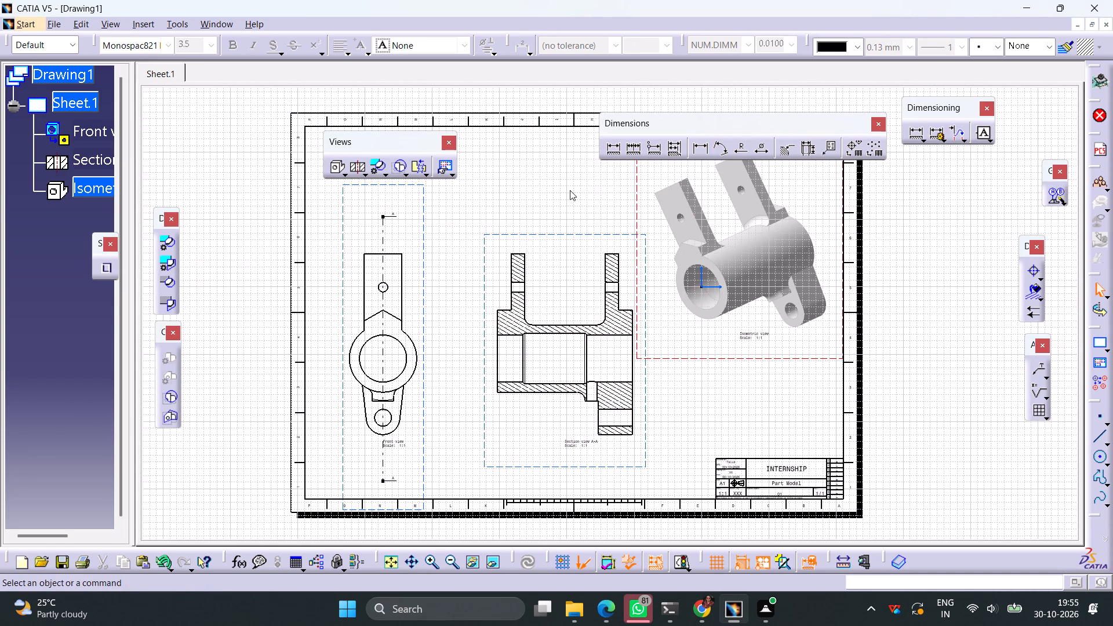
{"action": "left_click", "coordinate": [612, 152]}
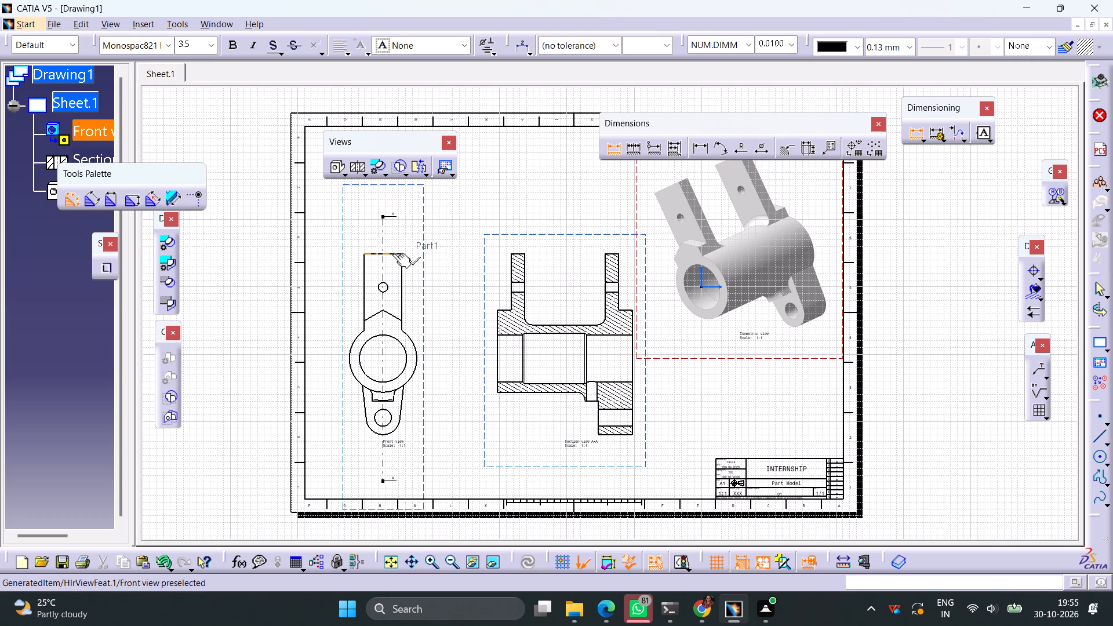
{"action": "left_click", "coordinate": [392, 253]}
{"action": "left_click", "coordinate": [398, 239]}
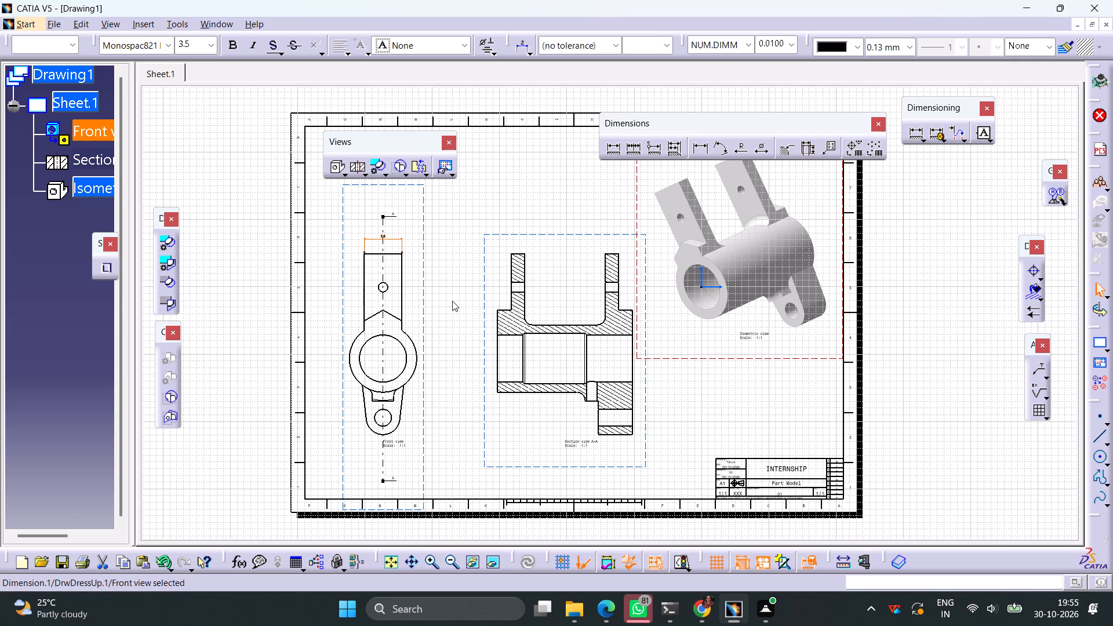
{"action": "left_click", "coordinate": [615, 152]}
{"action": "key", "text": "Escape"}
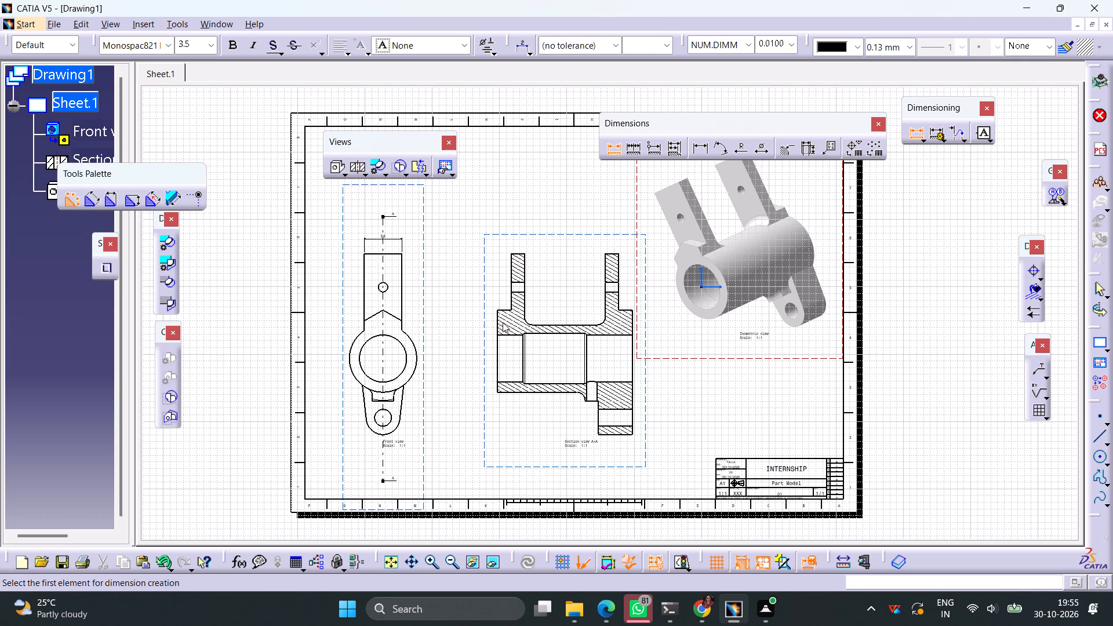
Add centre lines to the main bore circle in the front view.
{"action": "left_click", "coordinate": [1034, 274]}
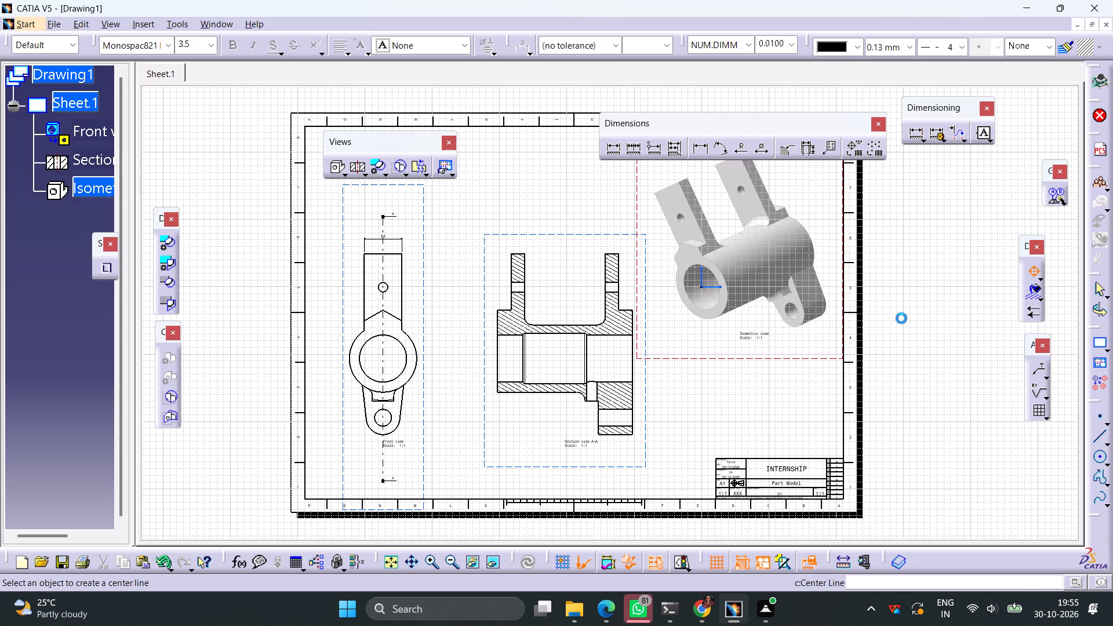
{"action": "left_click", "coordinate": [405, 369]}
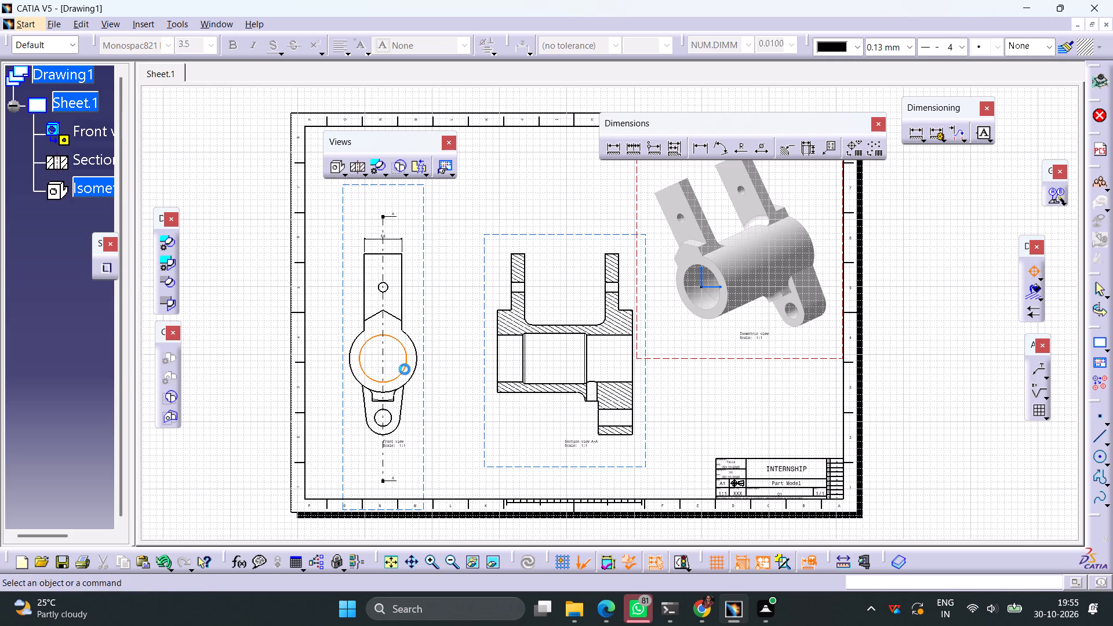
Dimension the vertical distance from the arm's top edge to the bore's horizontal centre line, placing it left of the front view.
{"action": "left_click", "coordinate": [612, 154]}
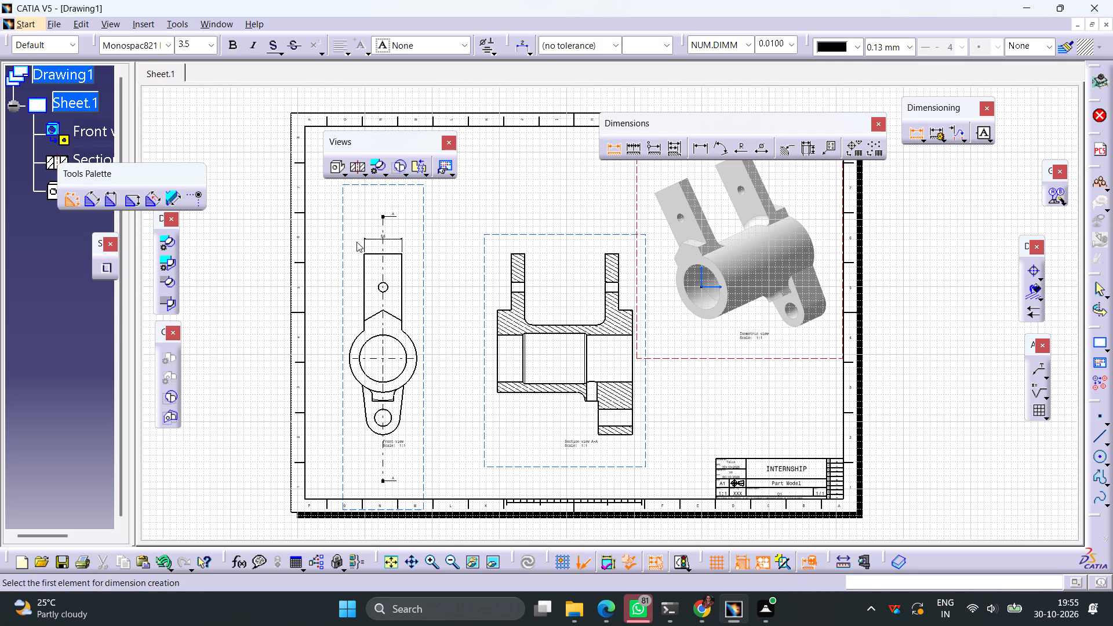
{"action": "left_click", "coordinate": [380, 254]}
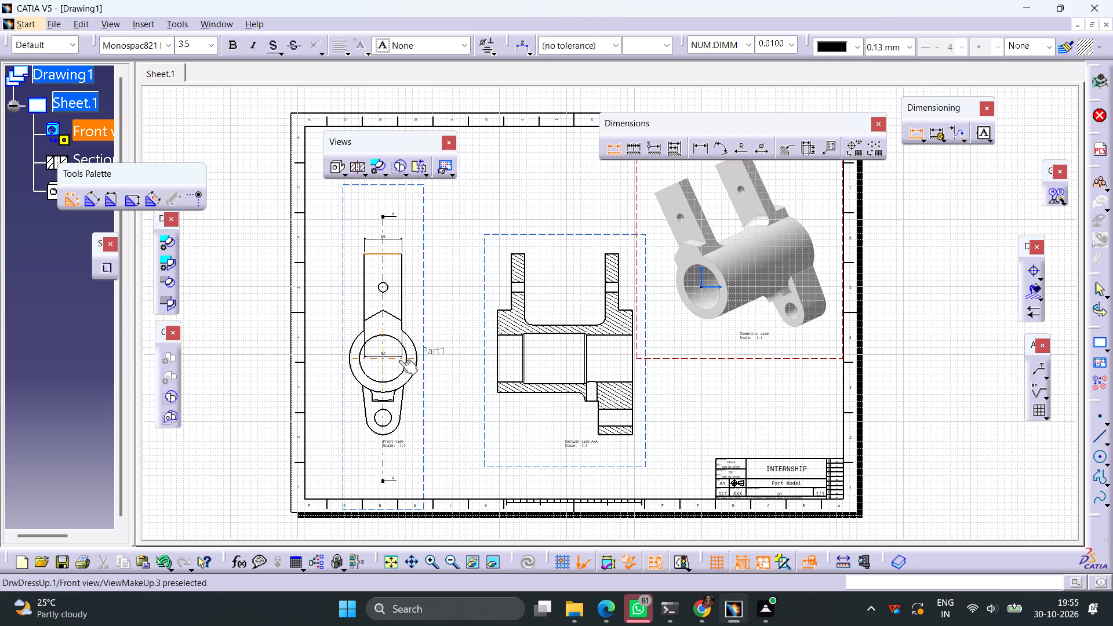
{"action": "left_click", "coordinate": [399, 360]}
{"action": "left_click", "coordinate": [336, 328]}
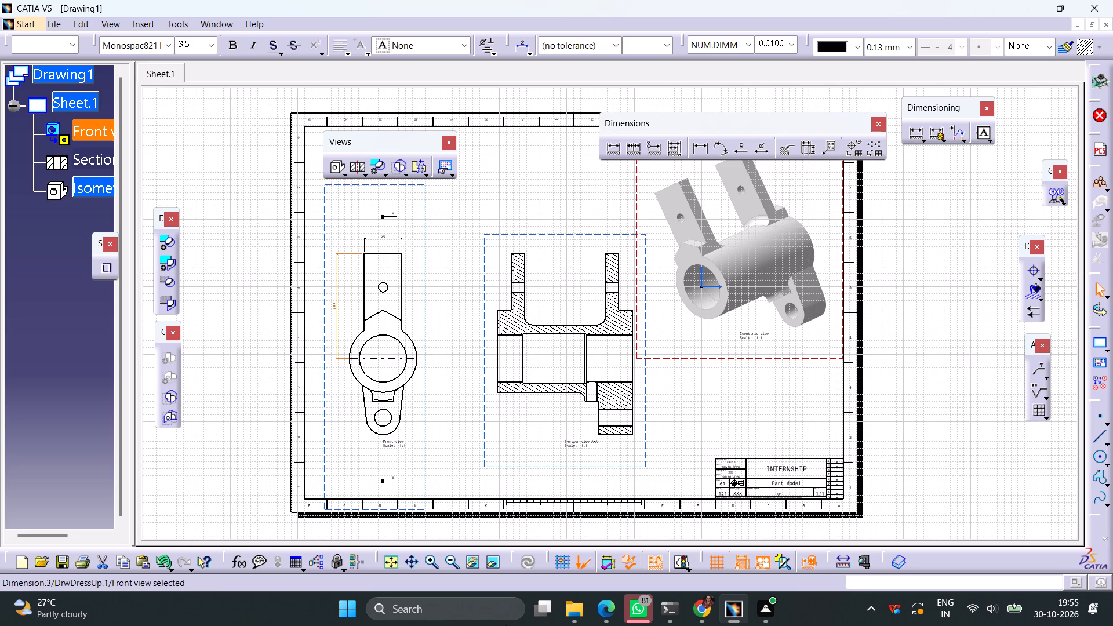
Set the text size of the front view's vertical arm-to-bore dimension and top width dimension to 5.0 mm.
{"action": "left_click", "coordinate": [208, 47]}
{"action": "left_click", "coordinate": [206, 93]}
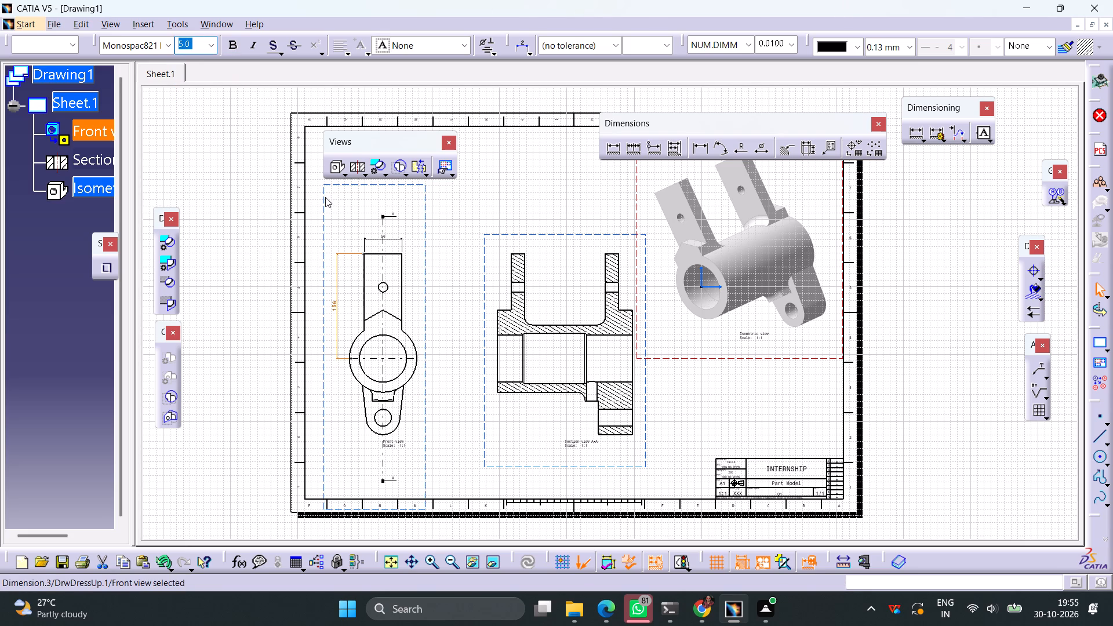
{"action": "left_click", "coordinate": [374, 239]}
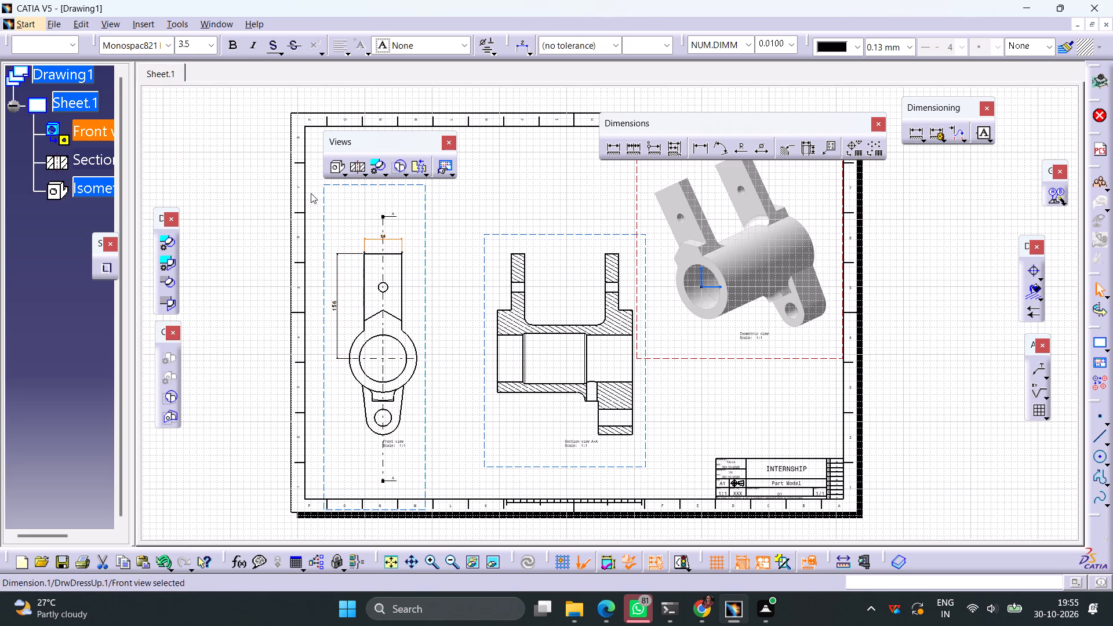
{"action": "left_click", "coordinate": [210, 49]}
{"action": "left_click", "coordinate": [197, 89]}
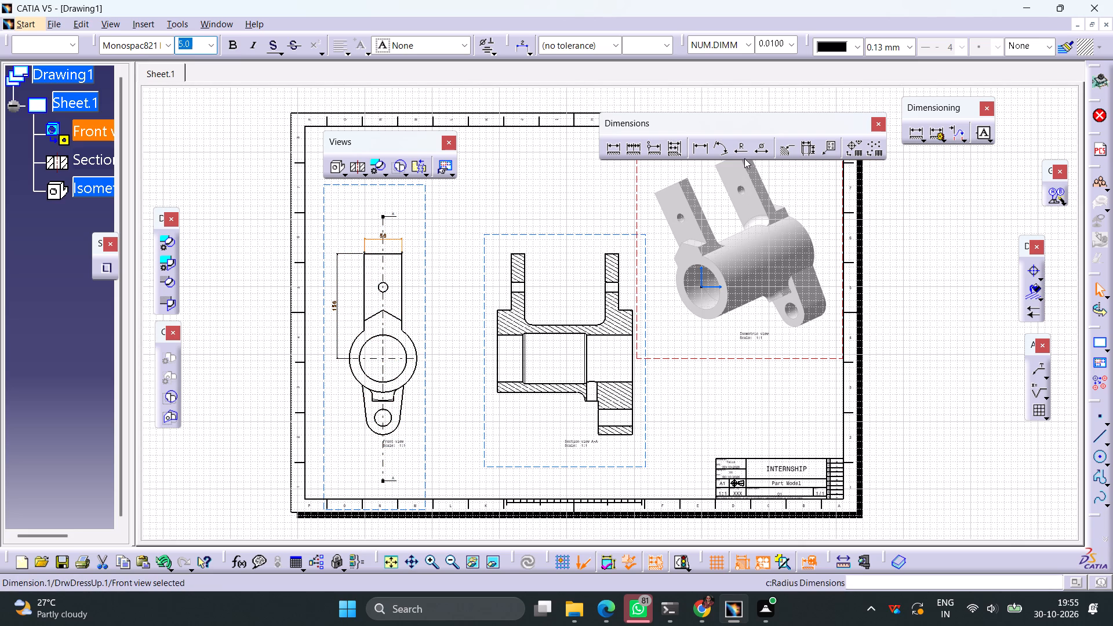
Add a diameter dimension to the small arm hole in the front view and set its text size to 5.0 mm.
{"action": "left_click", "coordinate": [758, 145]}
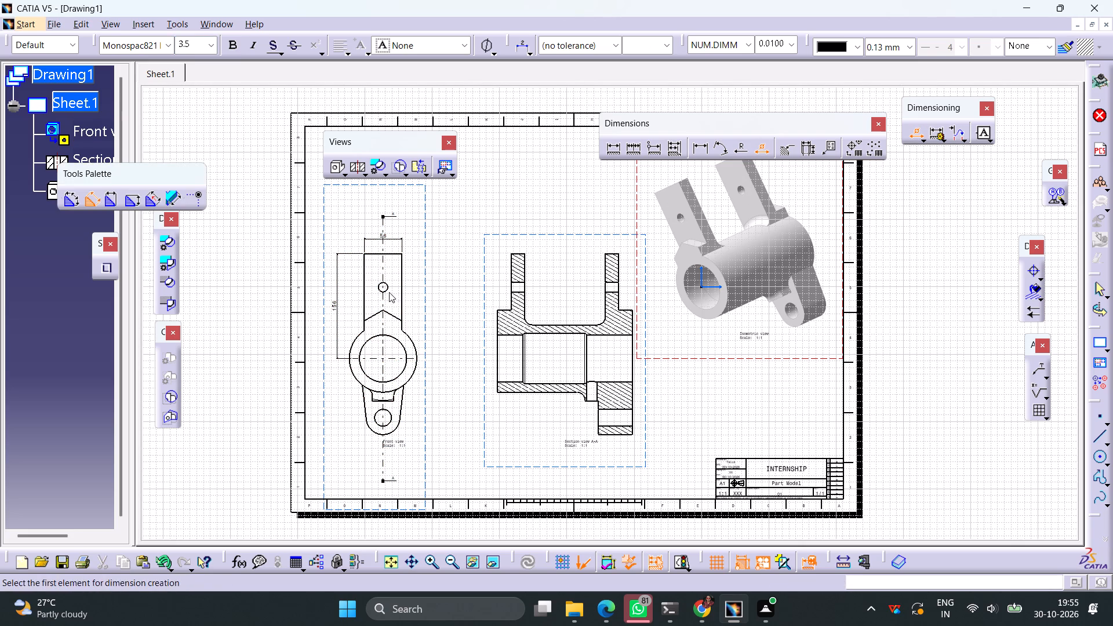
{"action": "left_click", "coordinate": [387, 290]}
{"action": "left_click", "coordinate": [413, 274]}
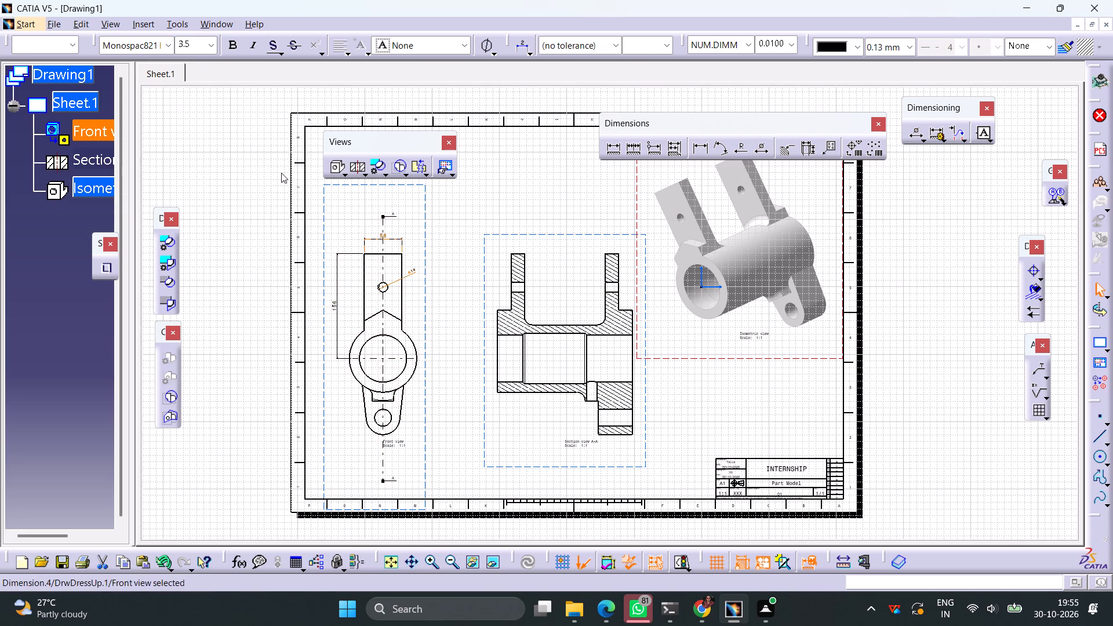
{"action": "left_click", "coordinate": [209, 48]}
{"action": "left_click", "coordinate": [203, 97]}
Add a diameter dimension to the small arm hole in section view A-A, placing it between the two arms.
{"action": "left_click", "coordinate": [697, 151]}
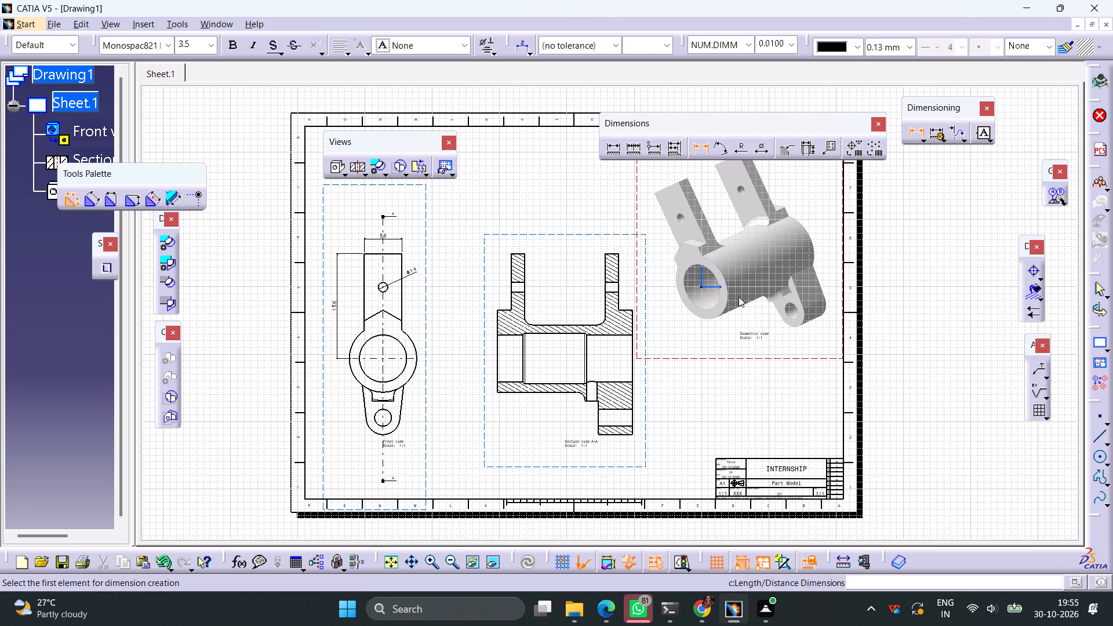
{"action": "left_click", "coordinate": [1033, 268]}
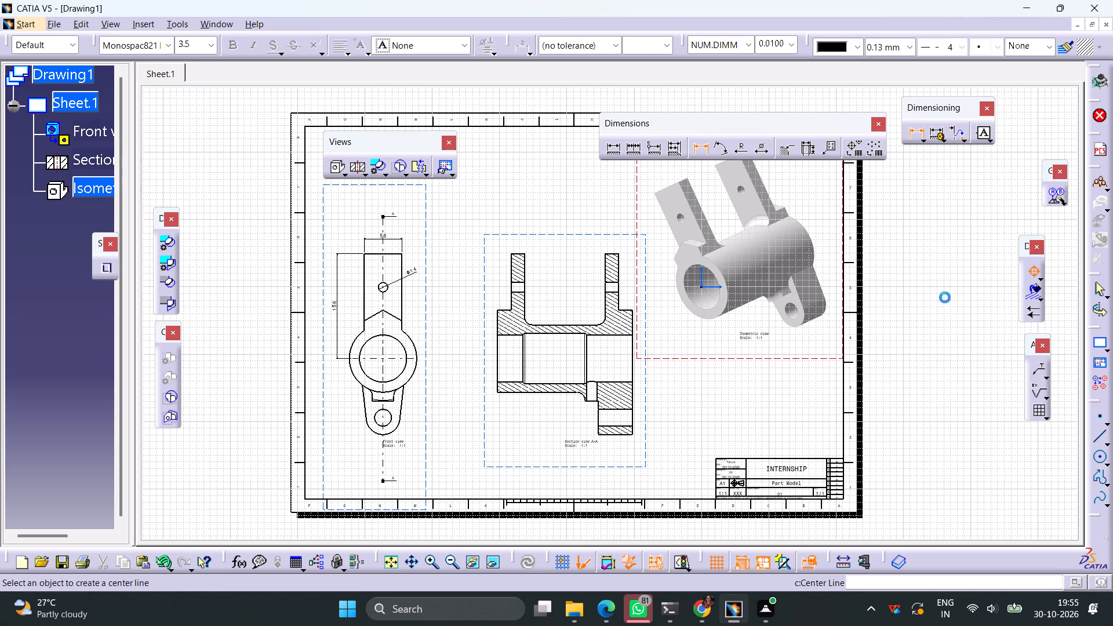
{"action": "middle_click_drag", "start_coordinate": [414, 327], "coordinate": [424, 260], "text": "ctrl"}
{"action": "middle_click_drag", "start_coordinate": [301, 287], "coordinate": [580, 300]}
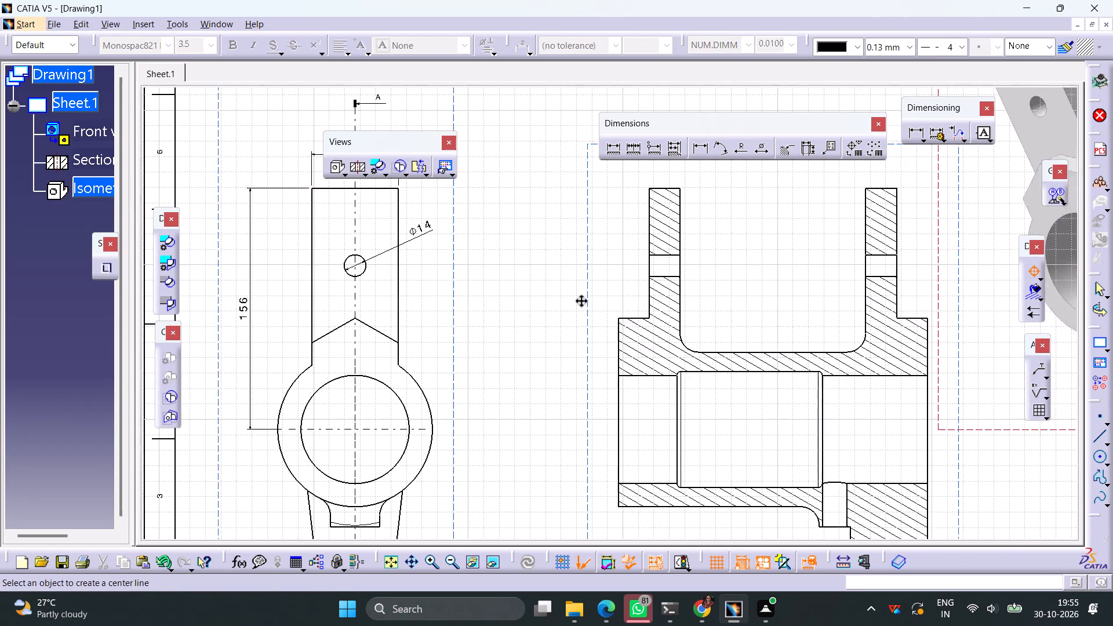
{"action": "middle_click_drag", "start_coordinate": [580, 300], "coordinate": [650, 299]}
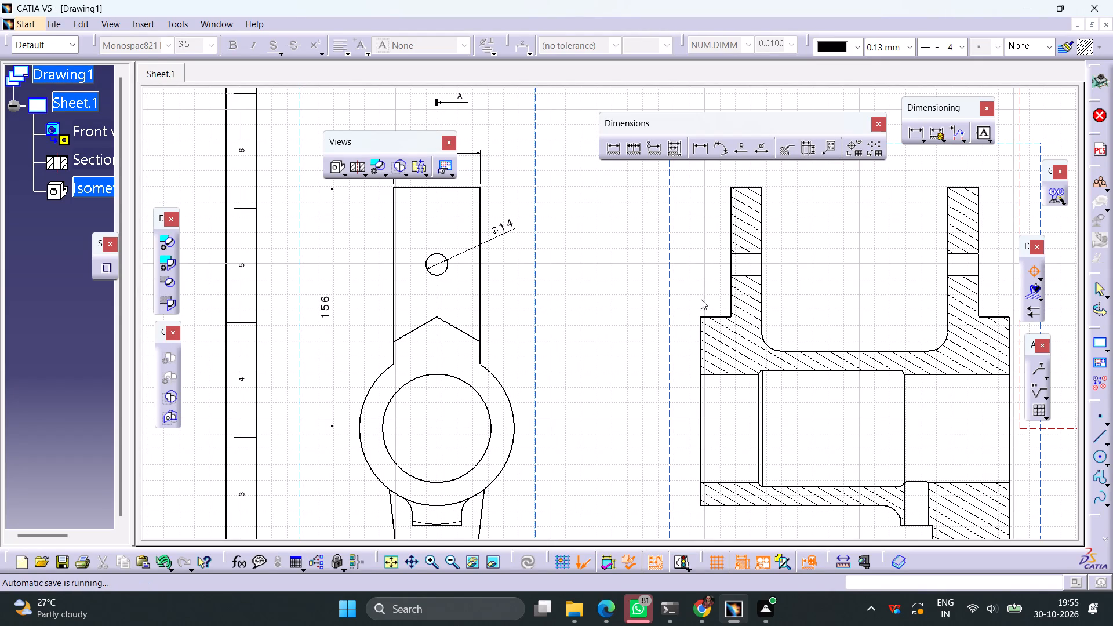
{"action": "left_click", "coordinate": [761, 145]}
{"action": "left_click", "coordinate": [751, 256]}
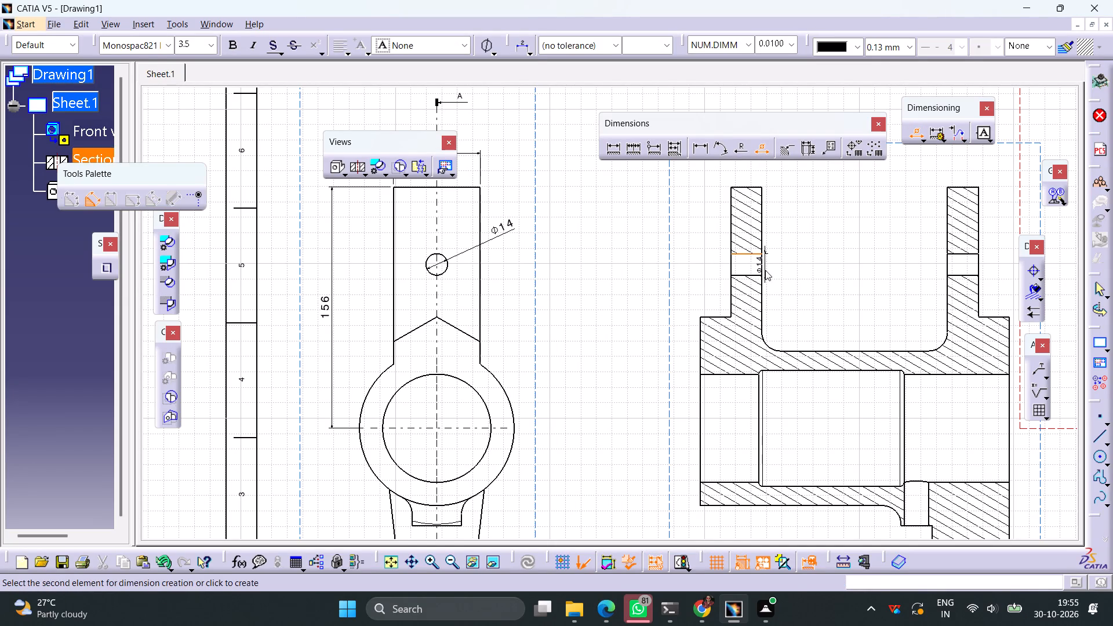
{"action": "left_click", "coordinate": [804, 263]}
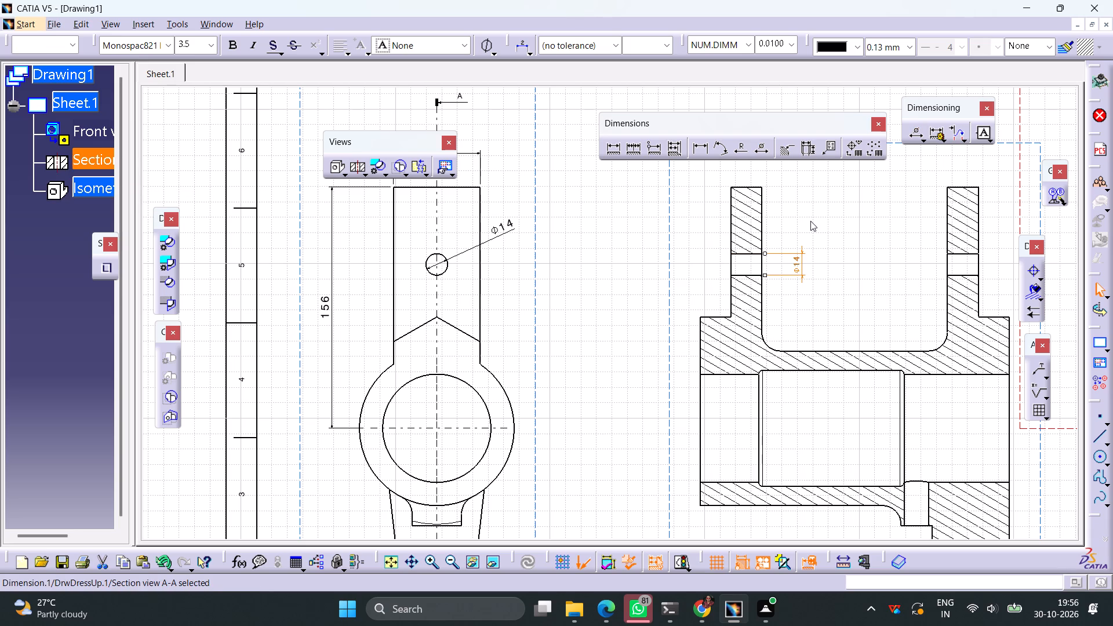
Add diameter dimensions to the narrow vertical hole below the bore and to the lower lug's hole in section view A-A.
{"action": "middle_click_drag", "start_coordinate": [810, 221], "coordinate": [810, 242], "text": "ctrl"}
{"action": "left_click", "coordinate": [757, 154]}
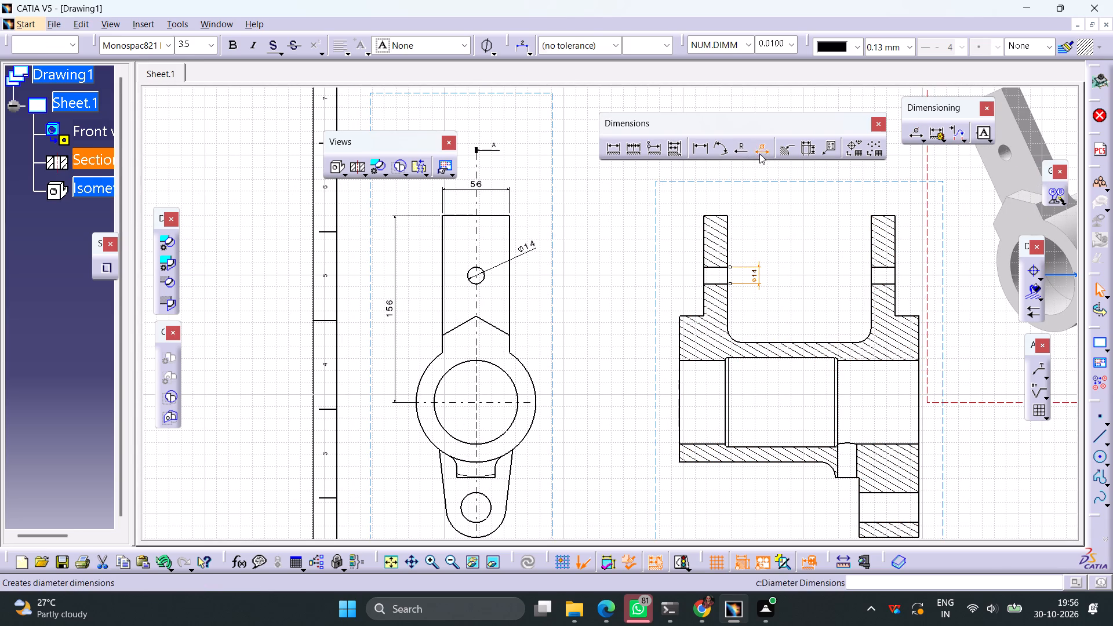
{"action": "left_click", "coordinate": [838, 469]}
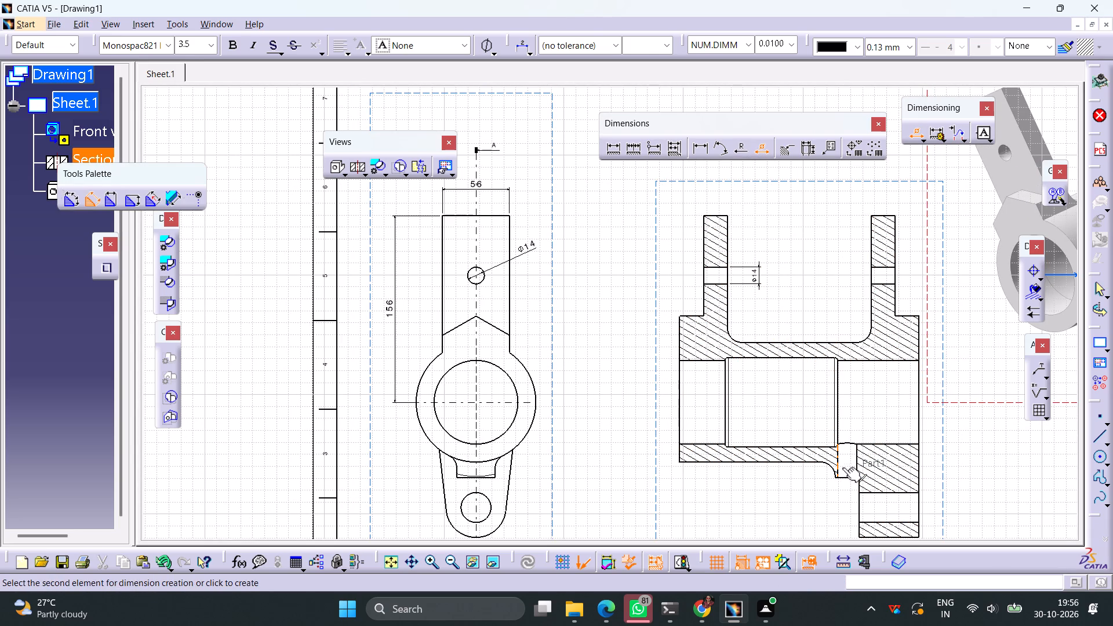
{"action": "left_click", "coordinate": [843, 504]}
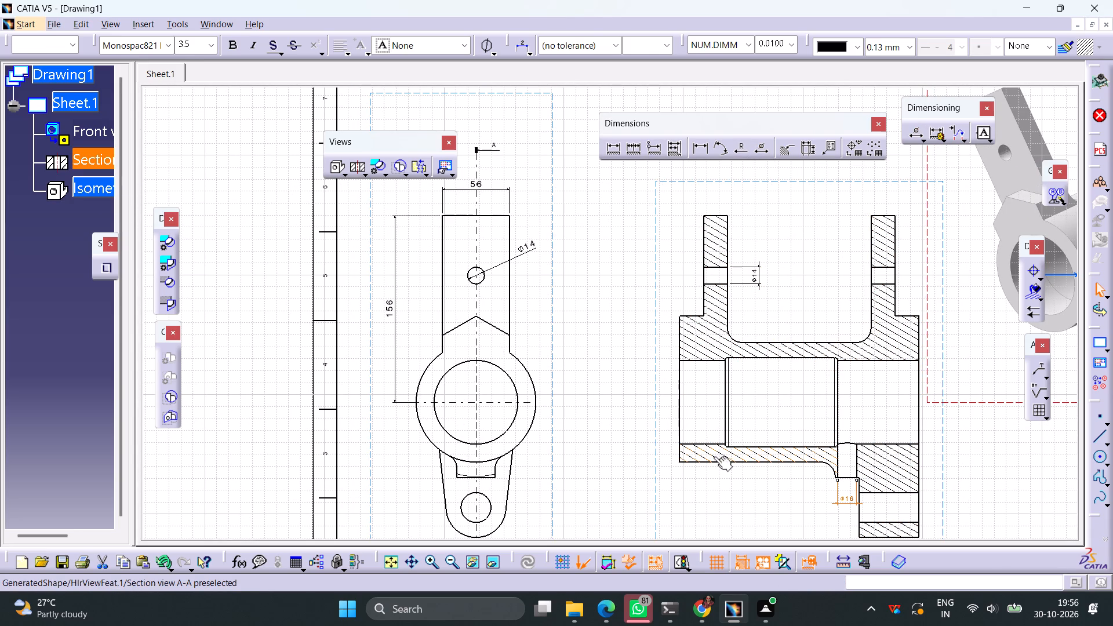
{"action": "middle_click_drag", "start_coordinate": [736, 496], "coordinate": [626, 399]}
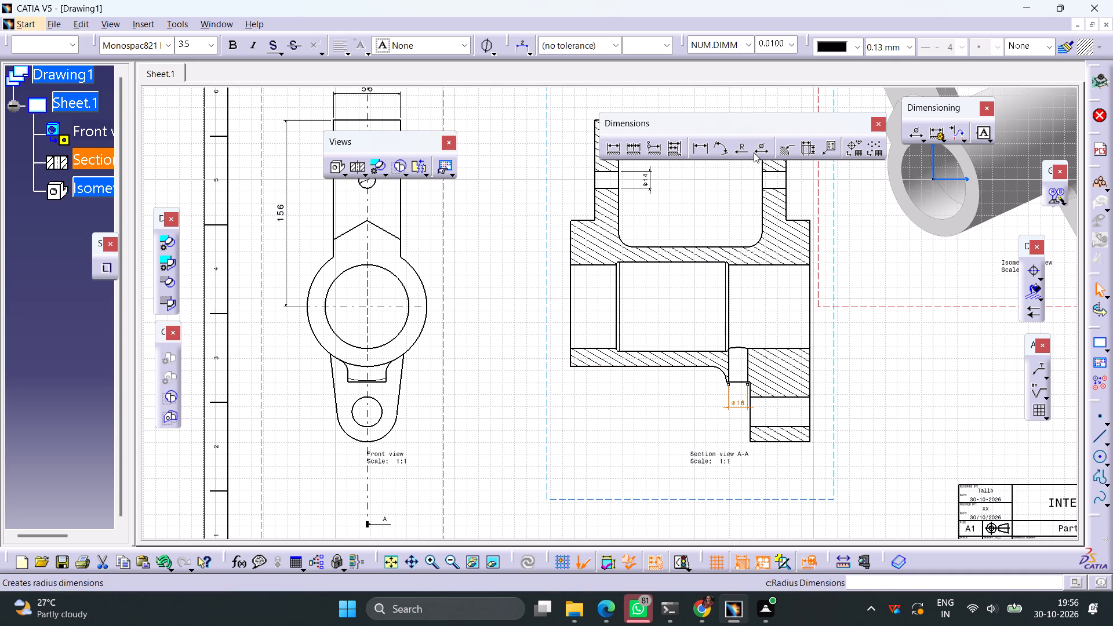
{"action": "left_click", "coordinate": [754, 152]}
{"action": "left_click", "coordinate": [799, 398]}
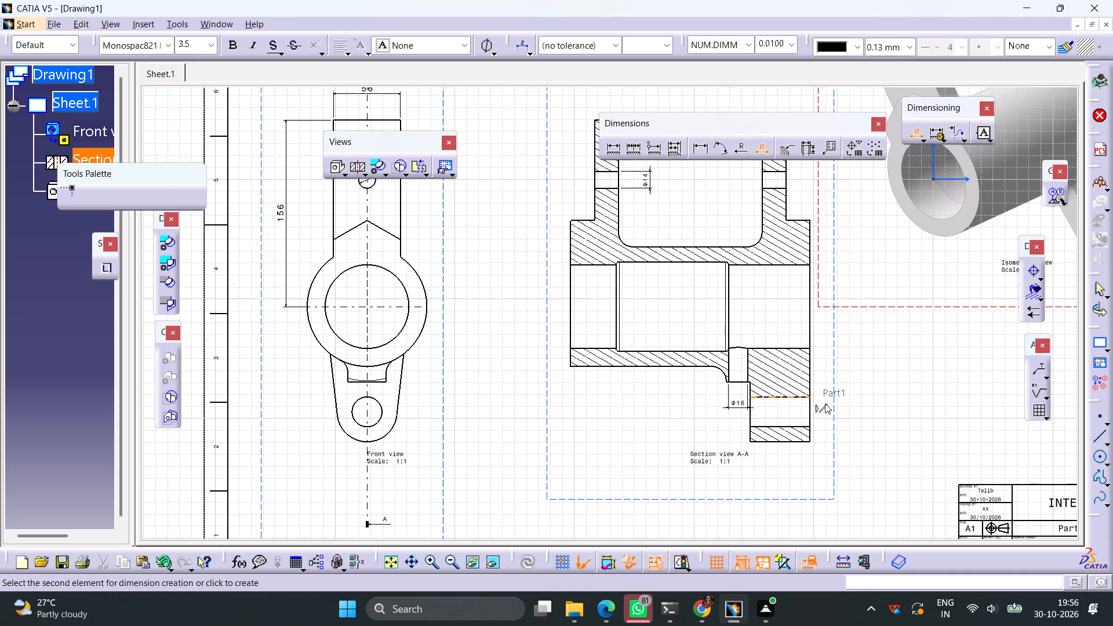
{"action": "left_click", "coordinate": [835, 417]}
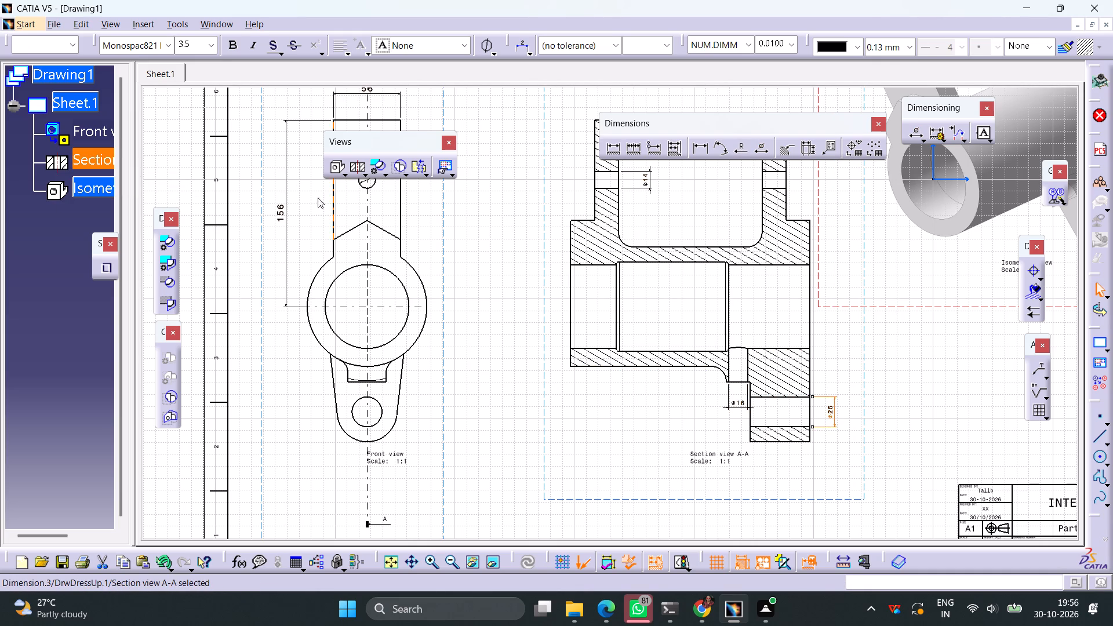
Set the text size of the lug hole, vertical hole and arm hole diameter dimensions in section view A-A to 5.0 mm.
{"action": "left_click", "coordinate": [212, 52]}
{"action": "left_click", "coordinate": [191, 92]}
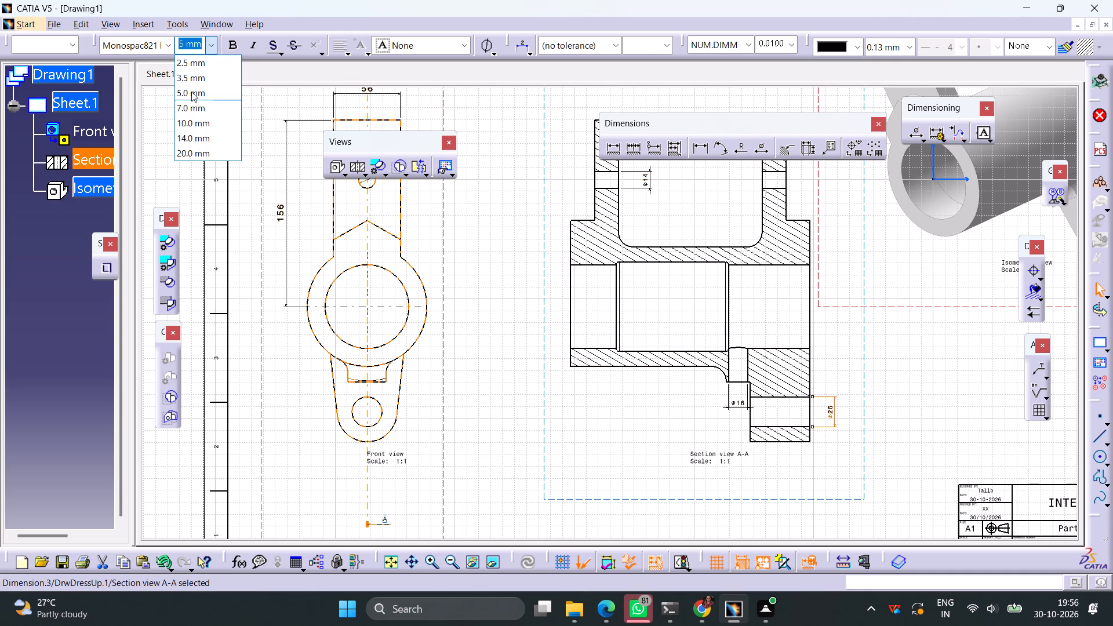
{"action": "left_click", "coordinate": [574, 366]}
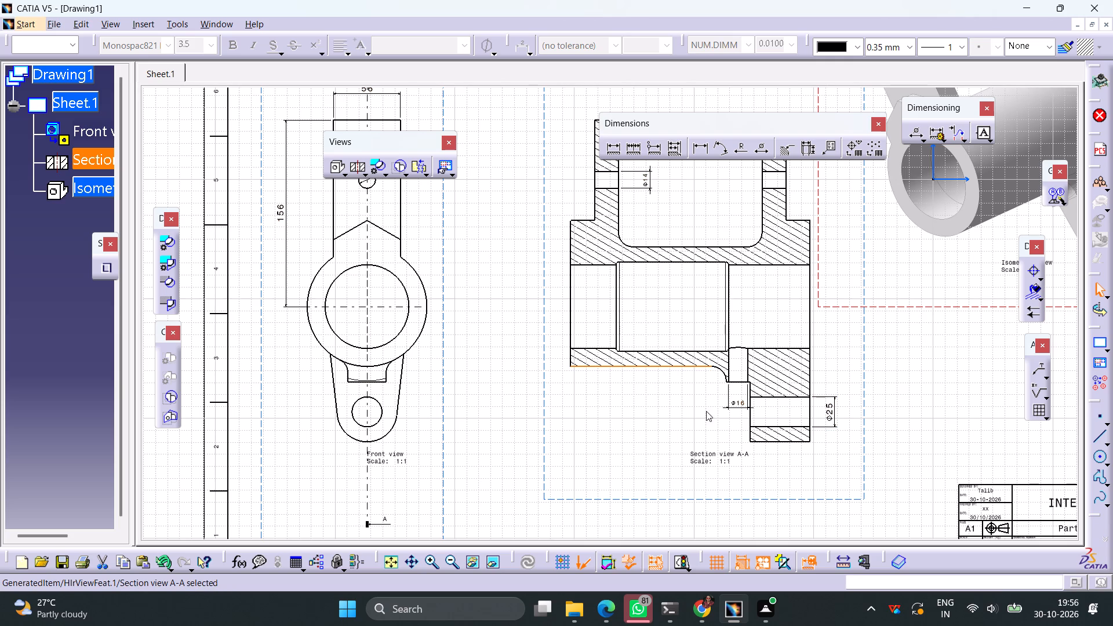
{"action": "left_click", "coordinate": [730, 405]}
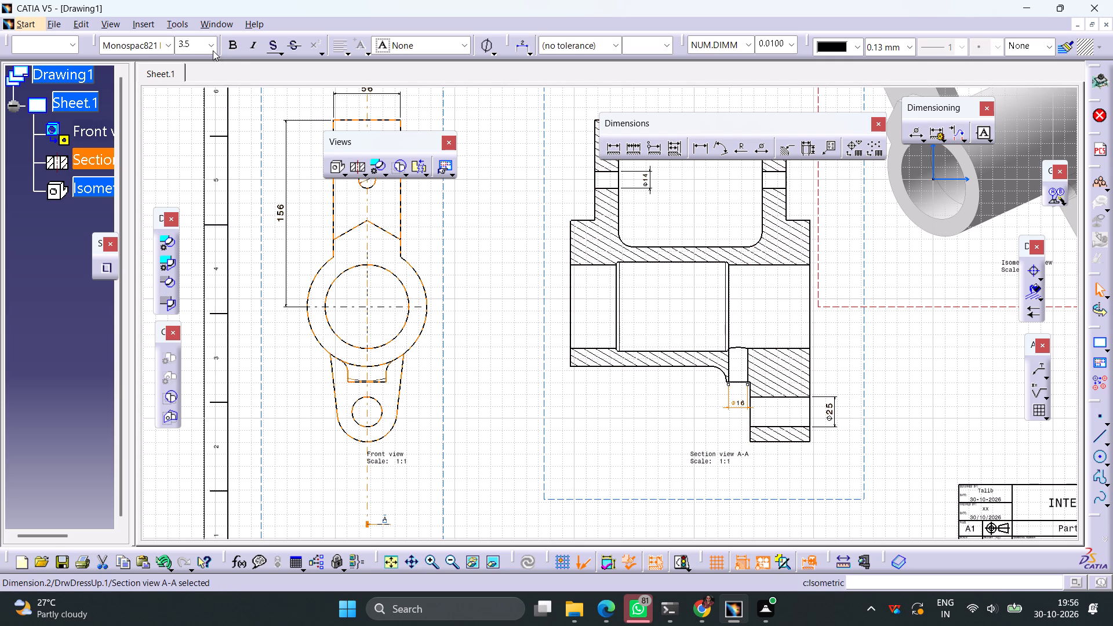
{"action": "left_click", "coordinate": [211, 49]}
{"action": "left_click", "coordinate": [207, 97]}
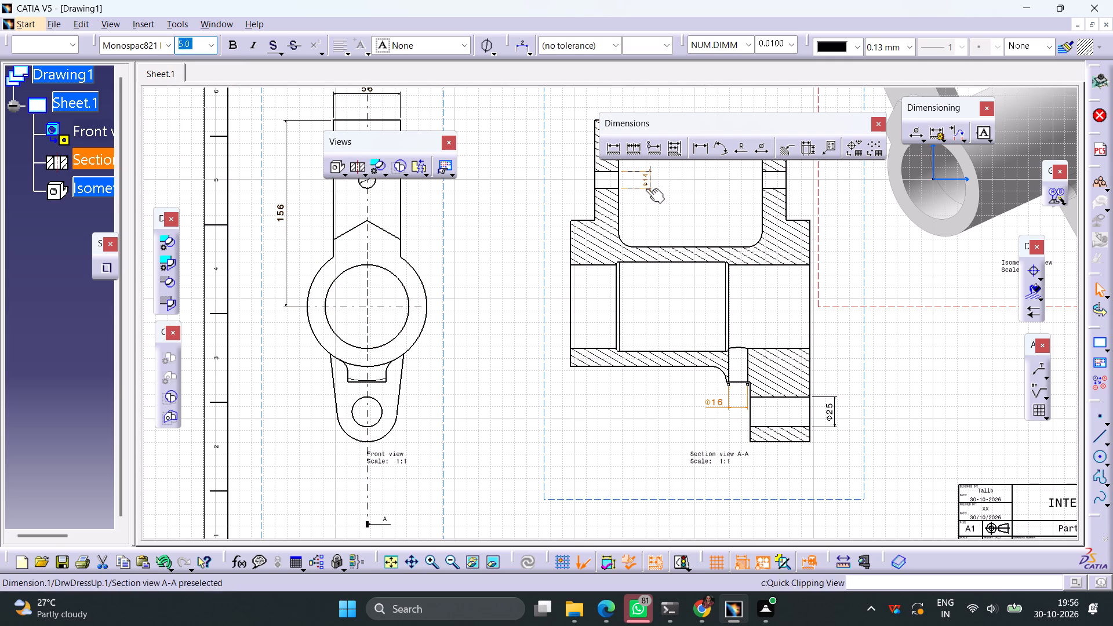
{"action": "left_click", "coordinate": [646, 188]}
{"action": "left_click", "coordinate": [208, 51]}
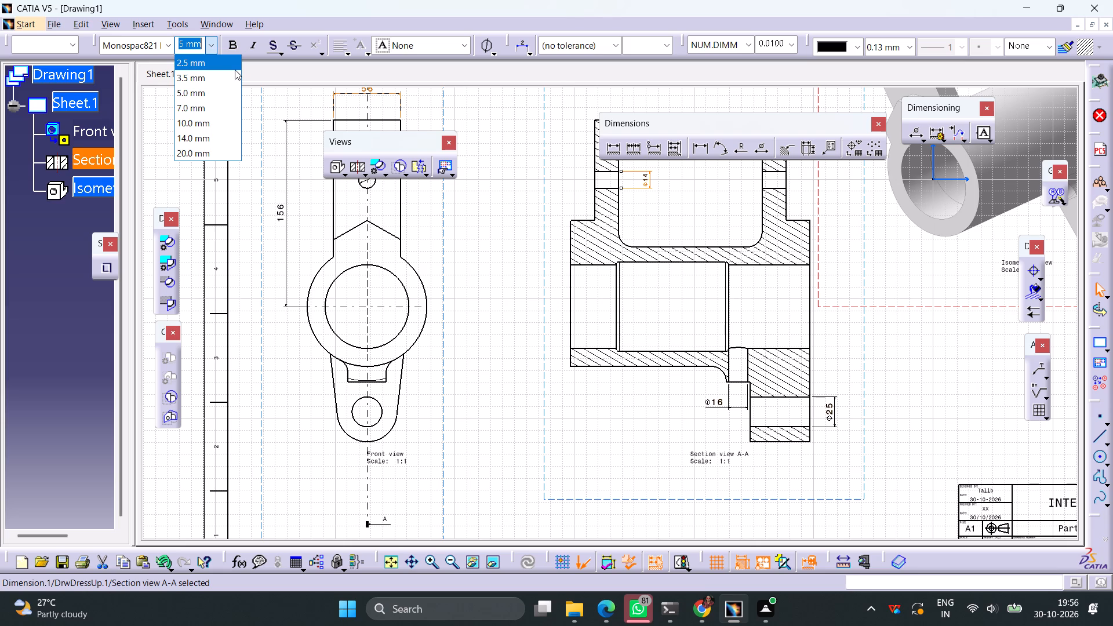
{"action": "left_click", "coordinate": [200, 96]}
{"action": "left_click", "coordinate": [501, 255]}
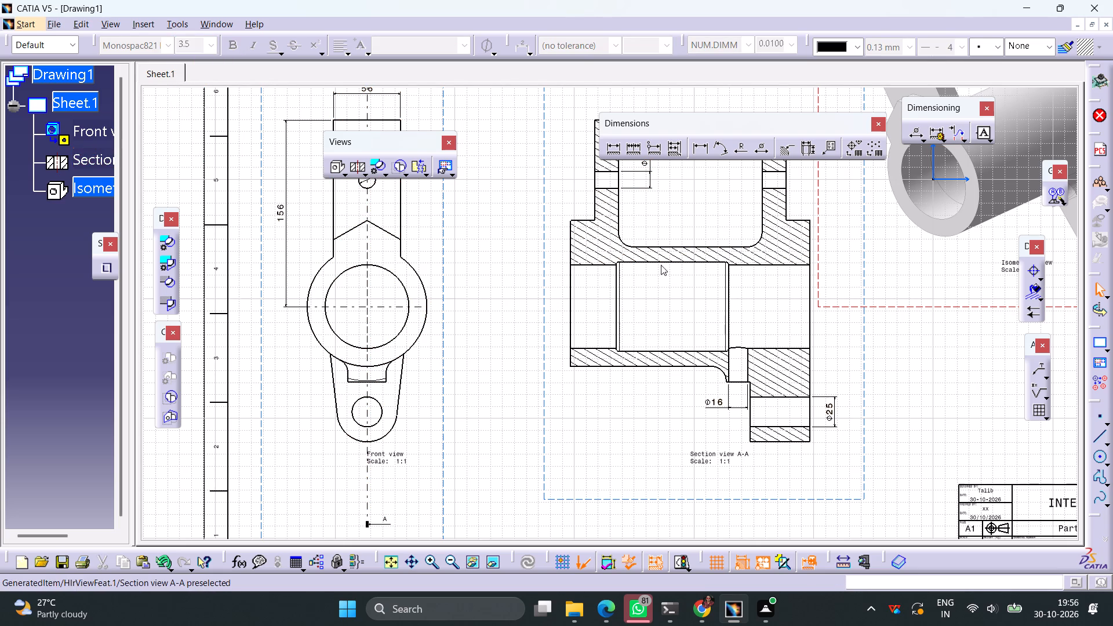
Dimension the vertical height of the arm's sloped lower edge in the front view and set its text size to 5.0 mm.
{"action": "middle_click_drag", "start_coordinate": [690, 223], "coordinate": [692, 257], "text": "ctrl"}
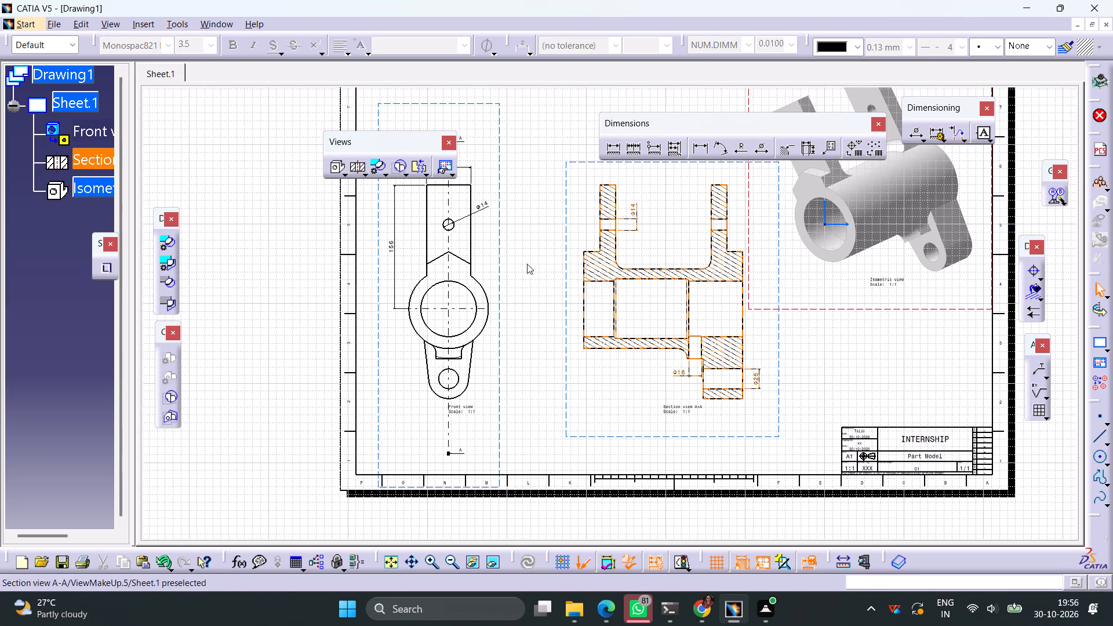
{"action": "middle_click_drag", "start_coordinate": [527, 263], "coordinate": [585, 287]}
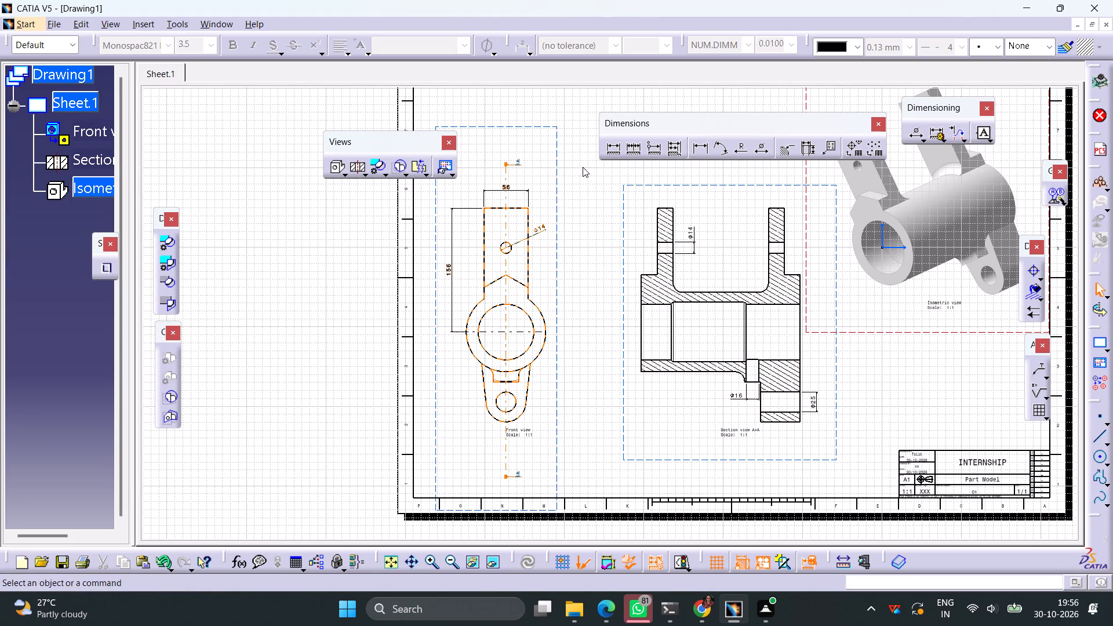
{"action": "left_click", "coordinate": [611, 150]}
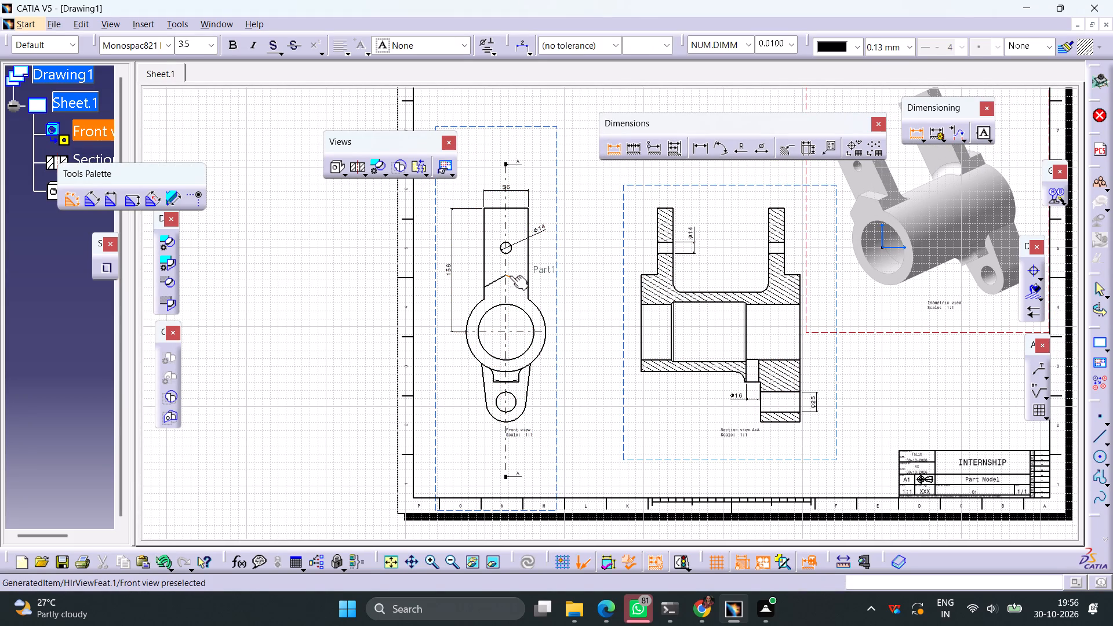
{"action": "left_click", "coordinate": [510, 275]}
{"action": "left_click_drag", "start_coordinate": [528, 292], "coordinate": [536, 290]}
{"action": "left_click", "coordinate": [536, 281]}
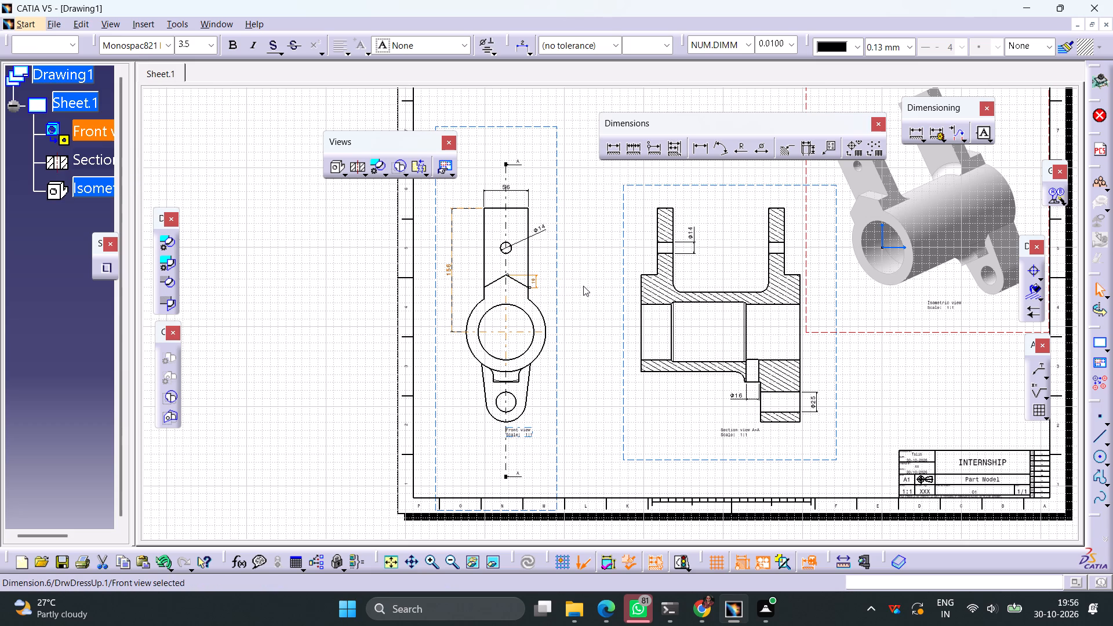
{"action": "left_click", "coordinate": [583, 286]}
{"action": "left_click", "coordinate": [537, 283]}
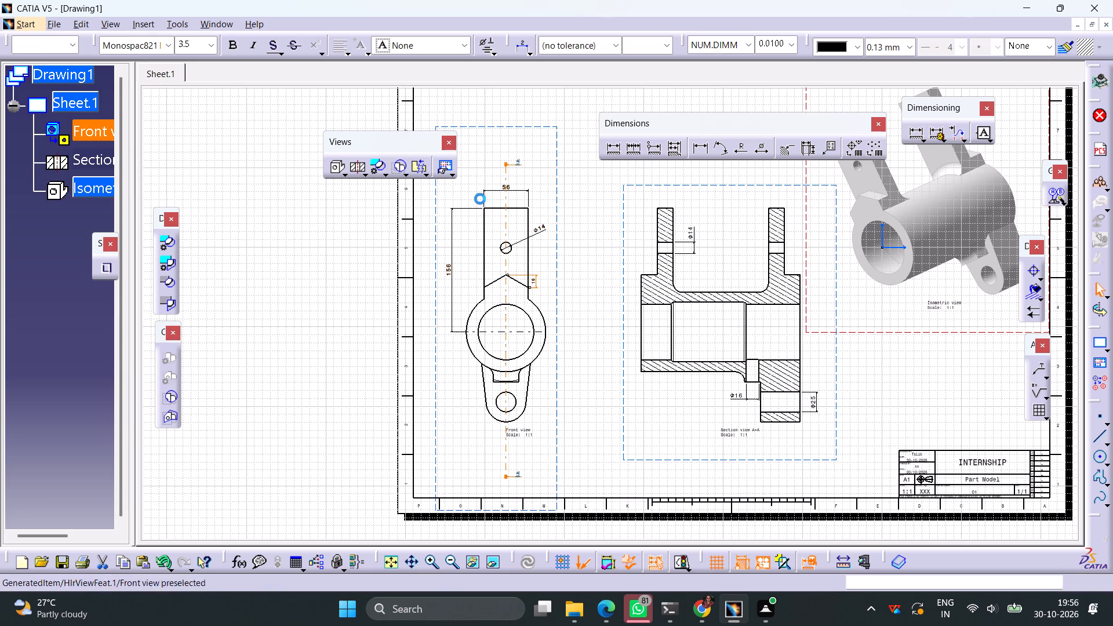
{"action": "left_click", "coordinate": [206, 48]}
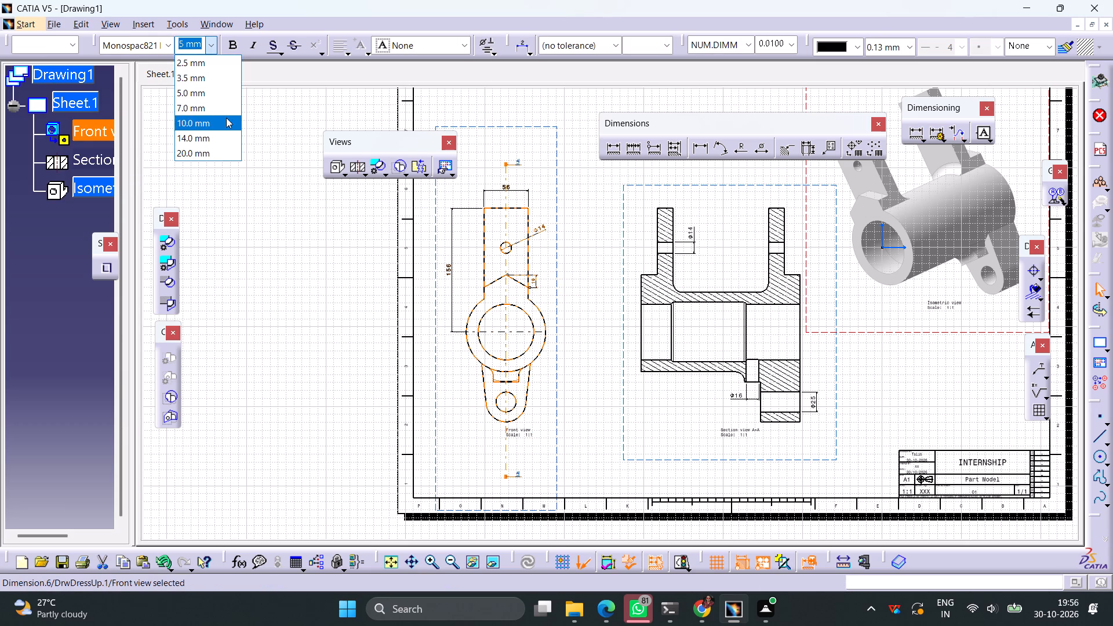
{"action": "left_click", "coordinate": [199, 93]}
{"action": "left_click", "coordinate": [340, 301]}
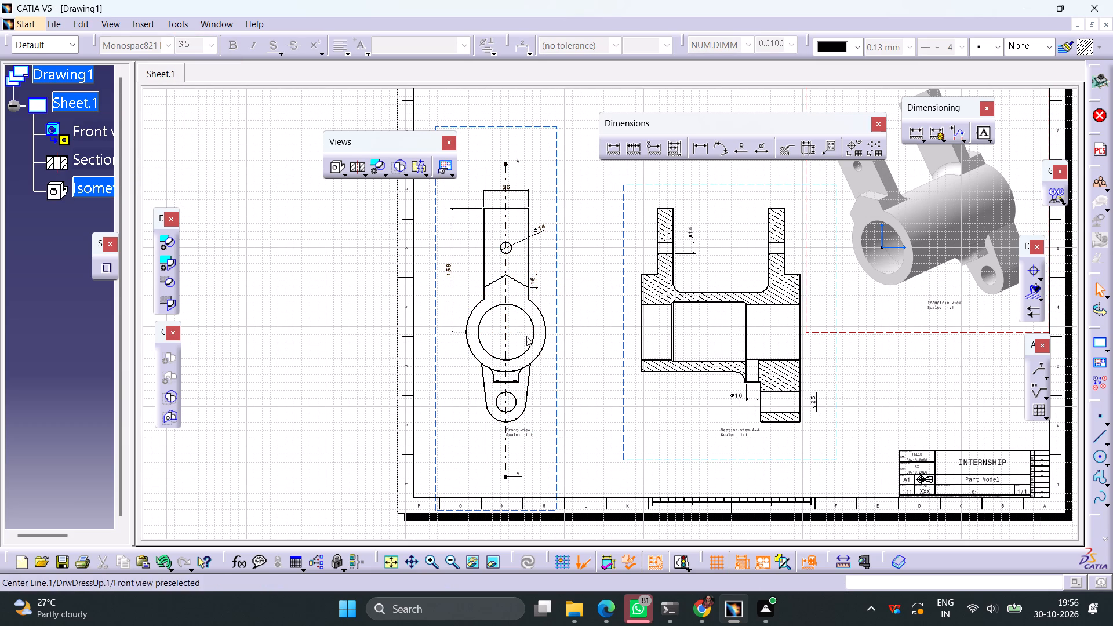
Dimension the vertical distance from the bore's horizontal centre line to the arm's sloped lower edge in the front view, with 5.0 mm text.
{"action": "left_click", "coordinate": [606, 153]}
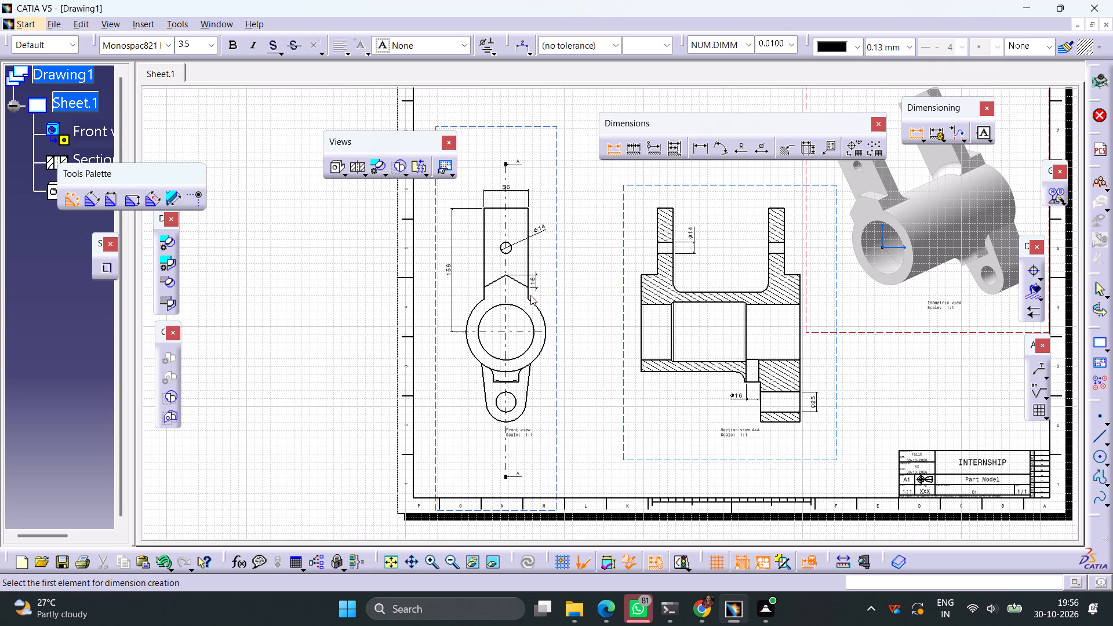
{"action": "left_click", "coordinate": [491, 285]}
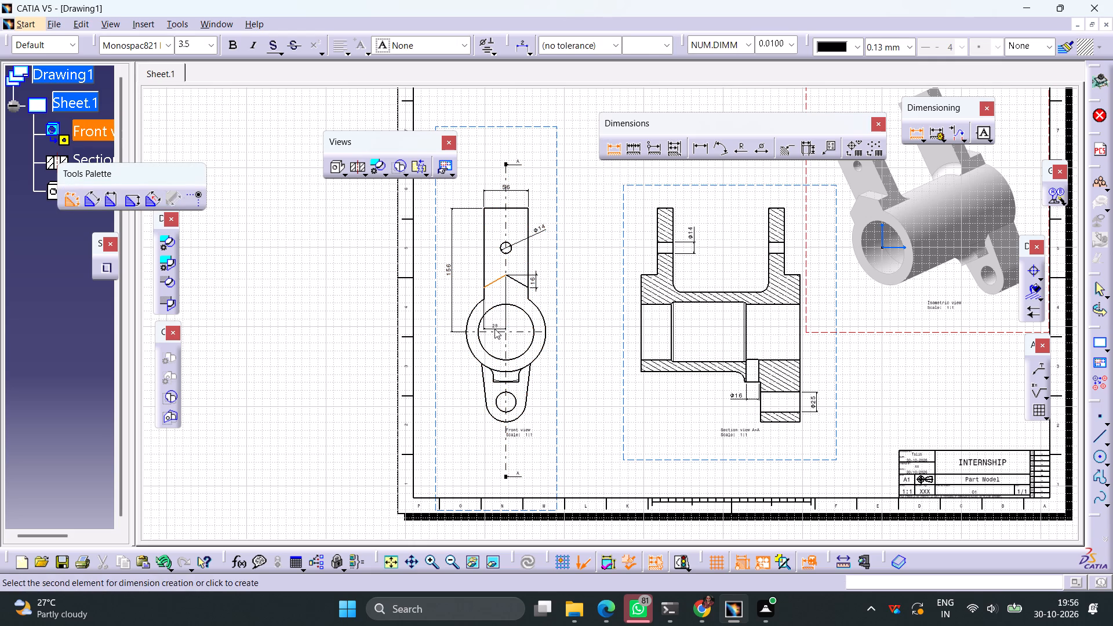
{"action": "left_click", "coordinate": [496, 334]}
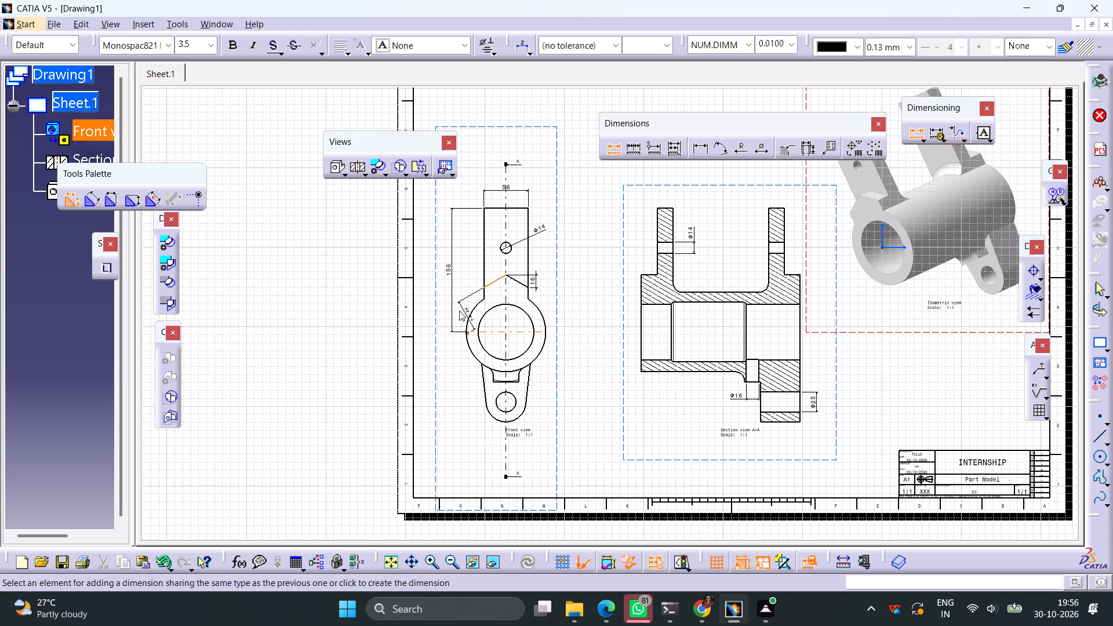
{"action": "left_click", "coordinate": [133, 205]}
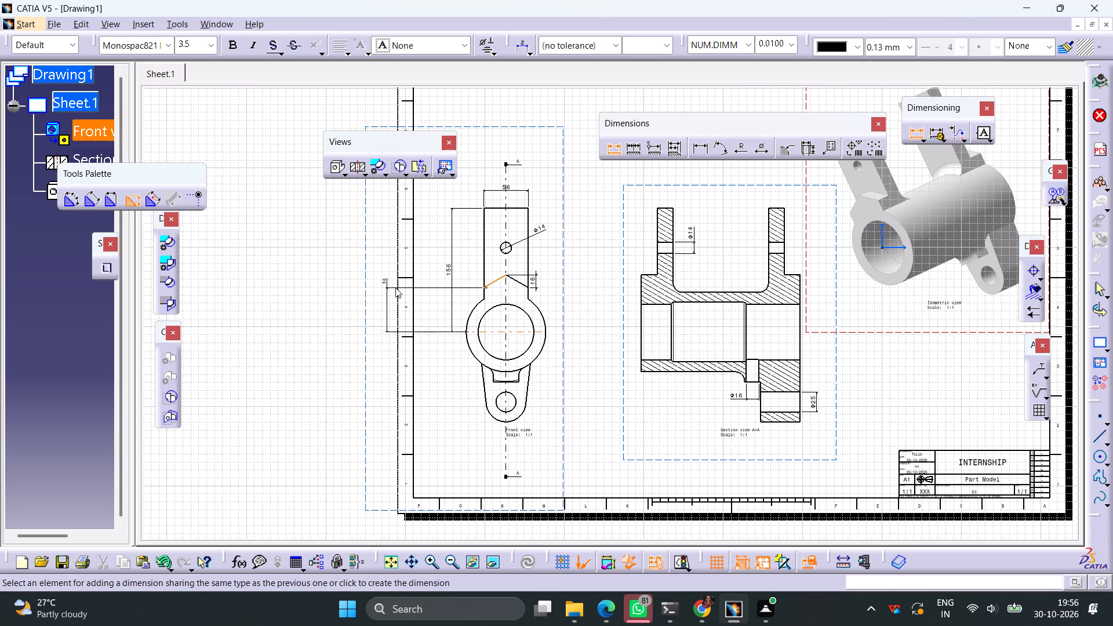
{"action": "left_click", "coordinate": [468, 311]}
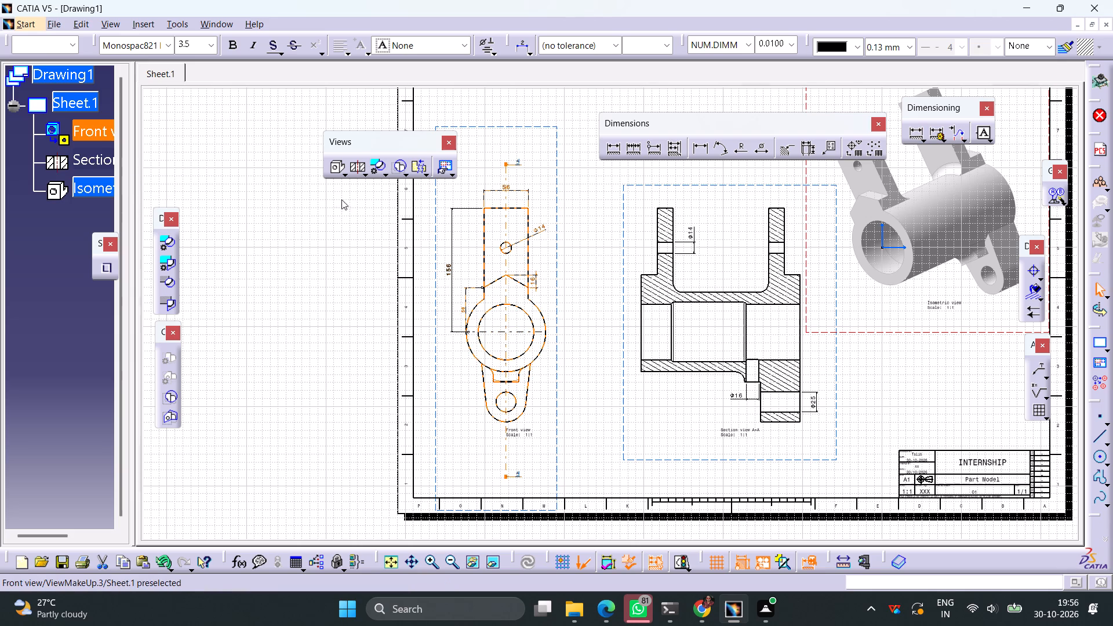
{"action": "left_click", "coordinate": [217, 46]}
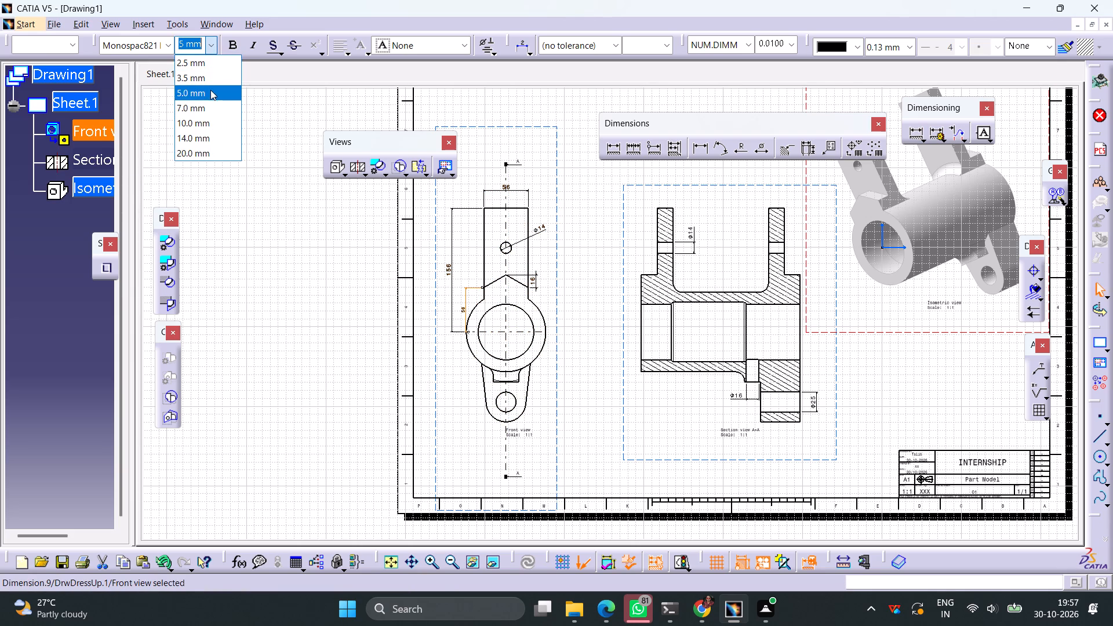
{"action": "left_click", "coordinate": [210, 90]}
{"action": "left_click", "coordinate": [366, 350]}
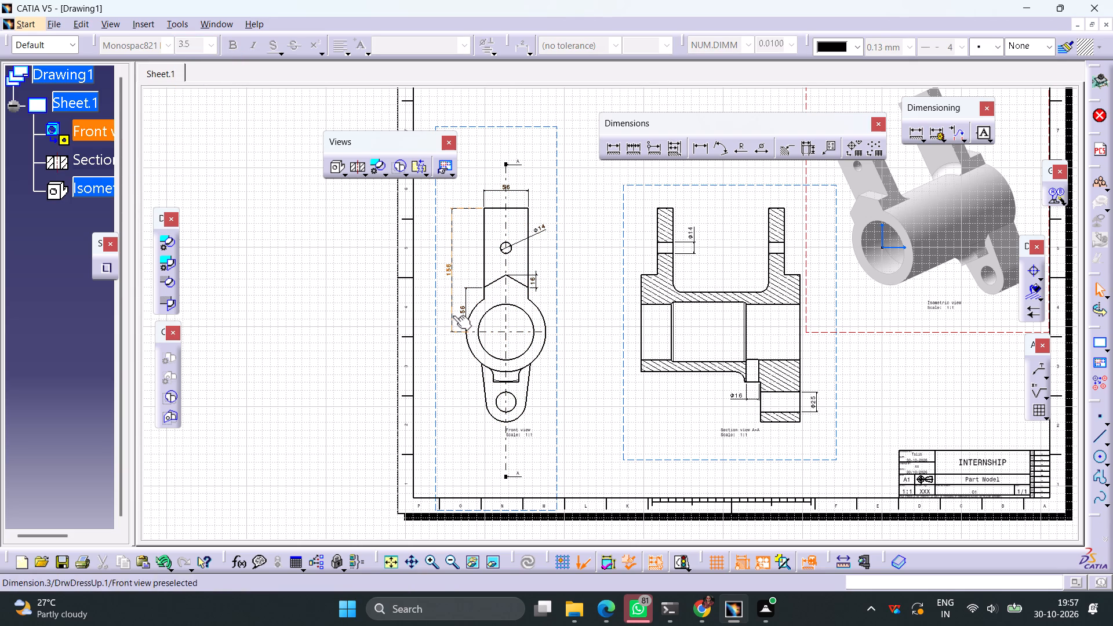
{"action": "left_click", "coordinate": [461, 310]}
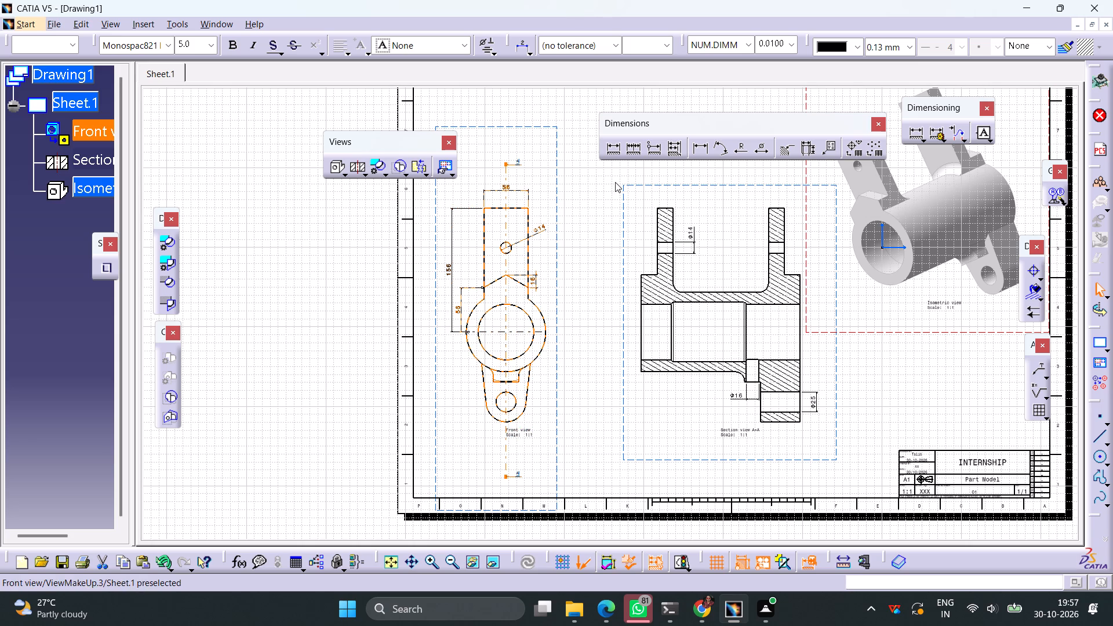
Dimension the vertical distance from the bore's horizontal centre line to the bottom edge of the small boss below it in the front view.
{"action": "left_click", "coordinate": [612, 144]}
{"action": "middle_click_drag", "start_coordinate": [562, 417], "coordinate": [563, 389], "text": "ctrl"}
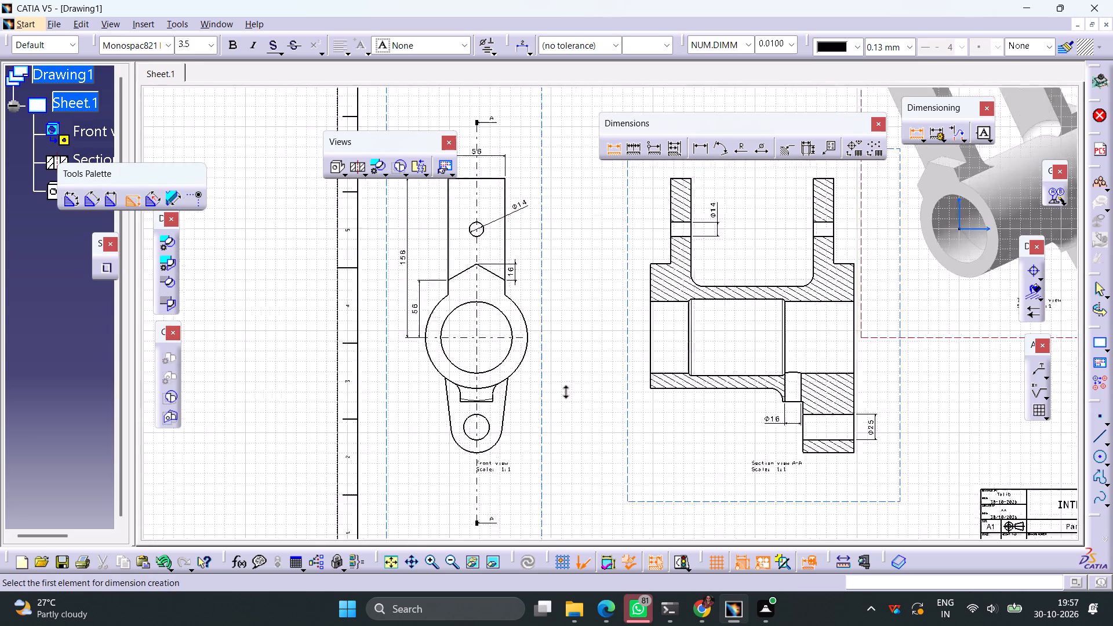
{"action": "middle_click_drag", "start_coordinate": [563, 389], "coordinate": [563, 372], "text": "ctrl"}
{"action": "middle_click_drag", "start_coordinate": [559, 405], "coordinate": [559, 338]}
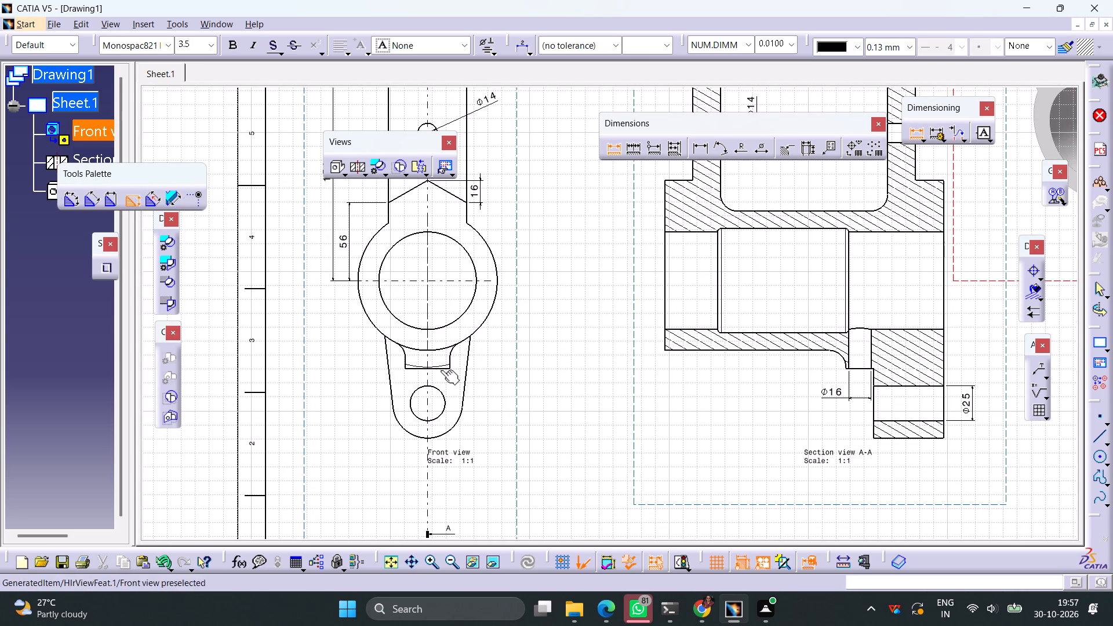
{"action": "left_click", "coordinate": [441, 370]}
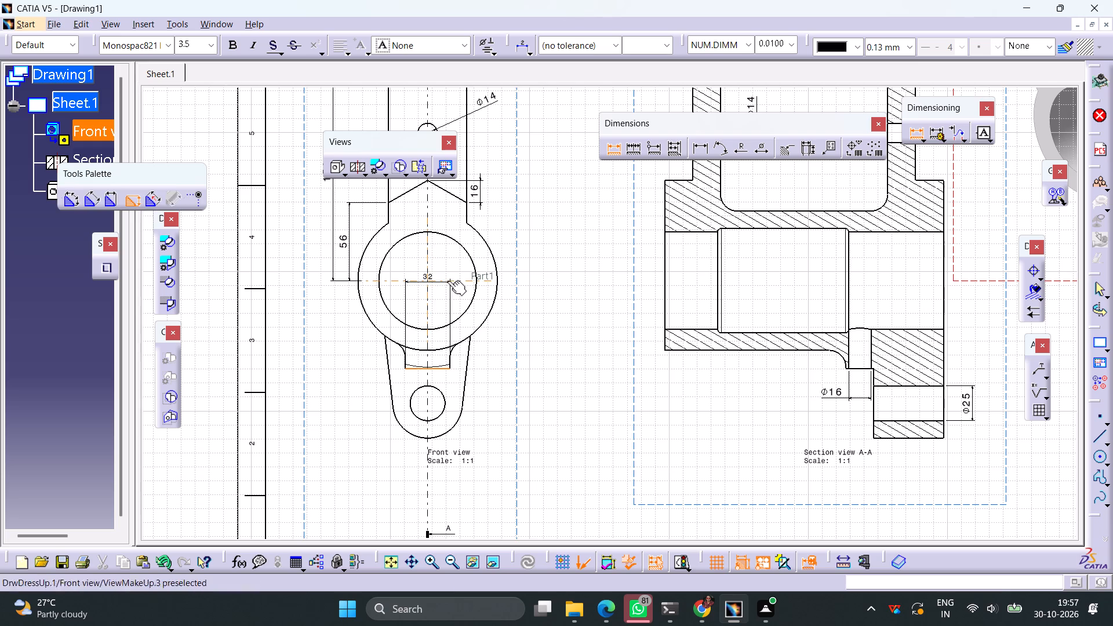
{"action": "left_click", "coordinate": [448, 281]}
{"action": "left_click", "coordinate": [537, 332]}
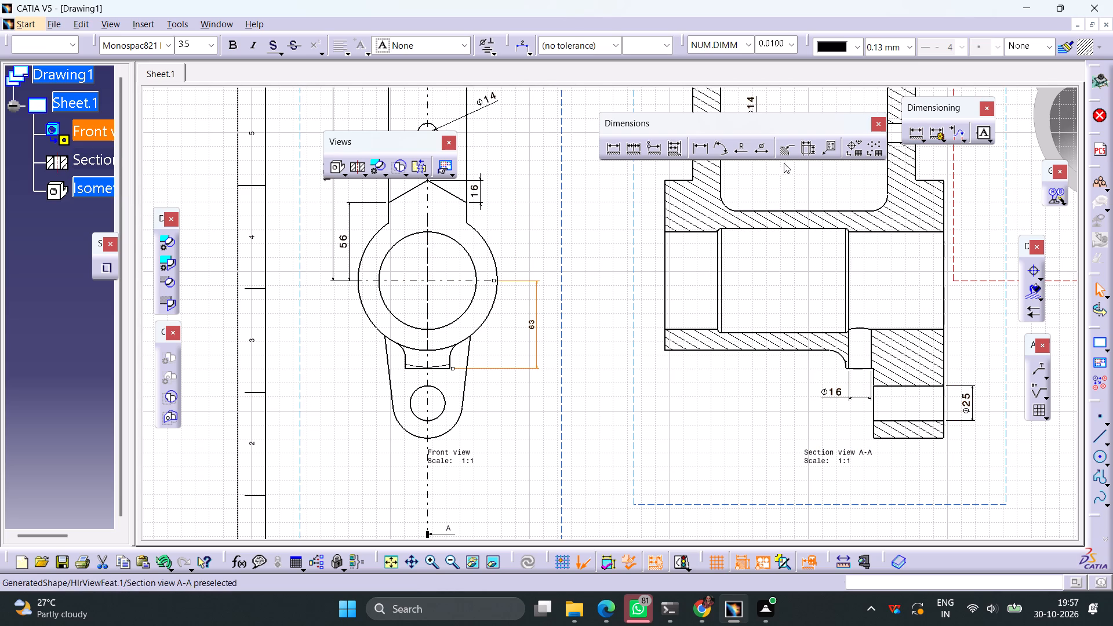
Add a radius dimension to the small boss's left fillet, and set the text size of this and the boss's vertical dimension to 5.0 mm.
{"action": "left_click", "coordinate": [734, 152]}
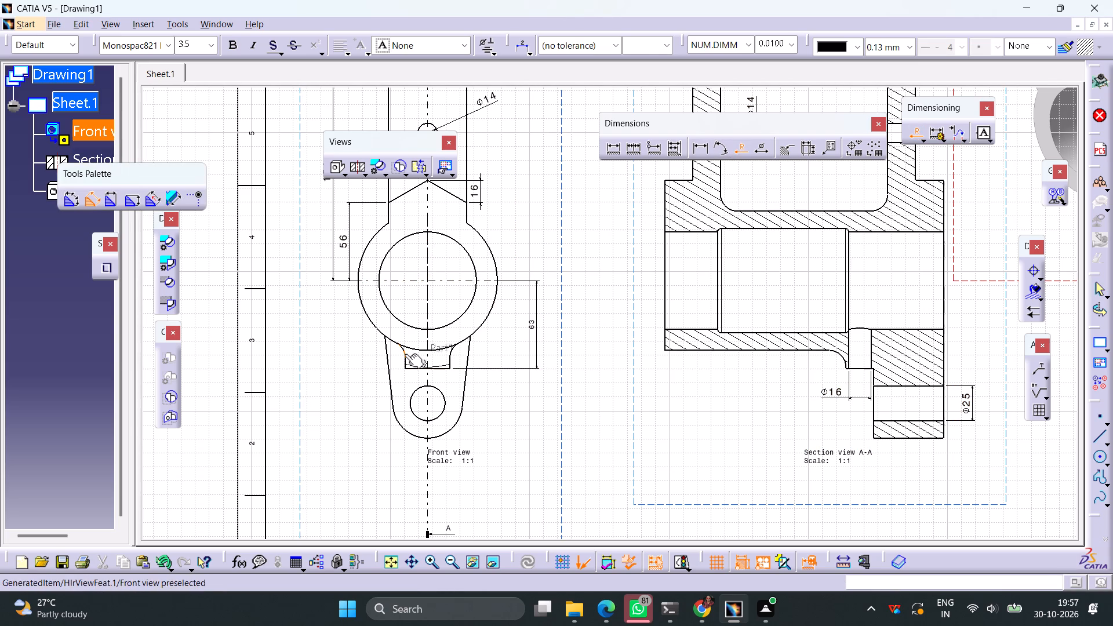
{"action": "left_click", "coordinate": [405, 354]}
{"action": "left_click", "coordinate": [346, 369]}
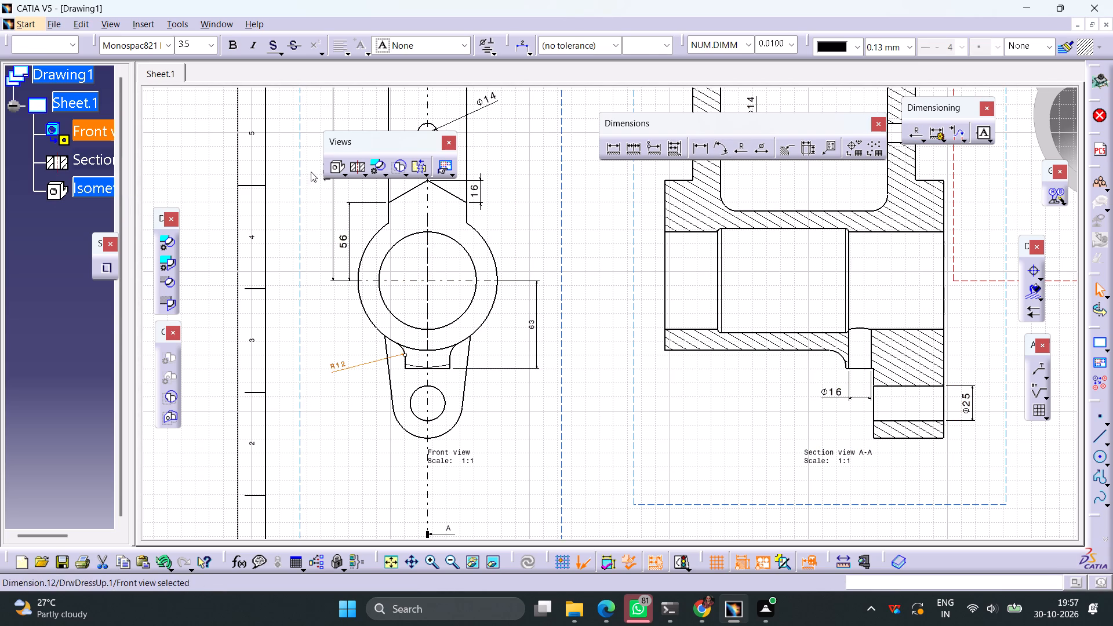
{"action": "left_click", "coordinate": [210, 46]}
{"action": "left_click", "coordinate": [205, 95]}
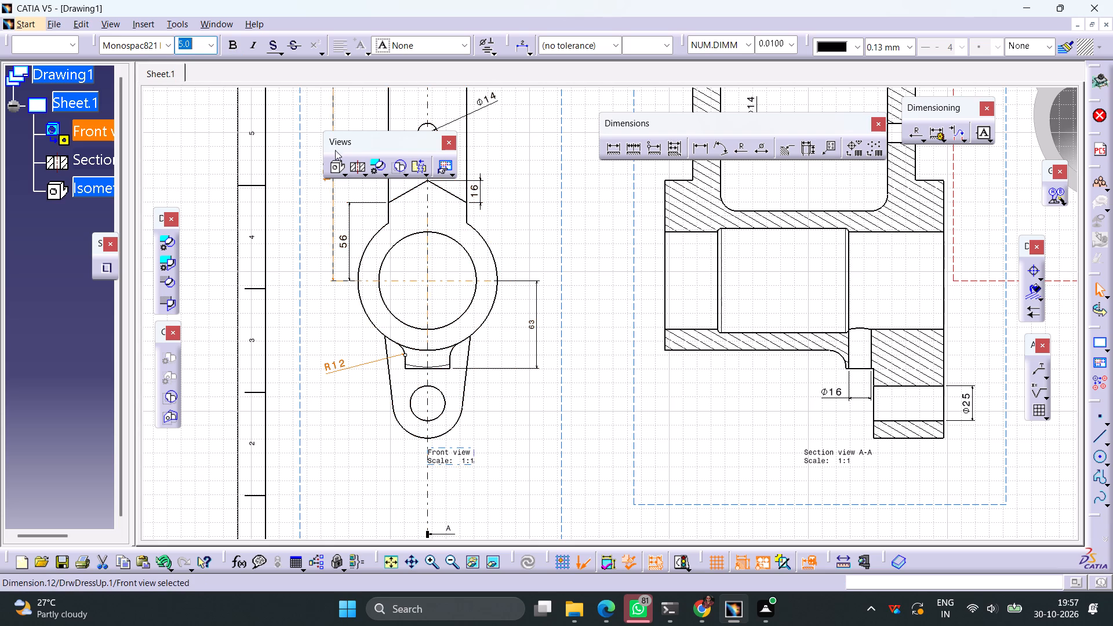
{"action": "left_click", "coordinate": [537, 323]}
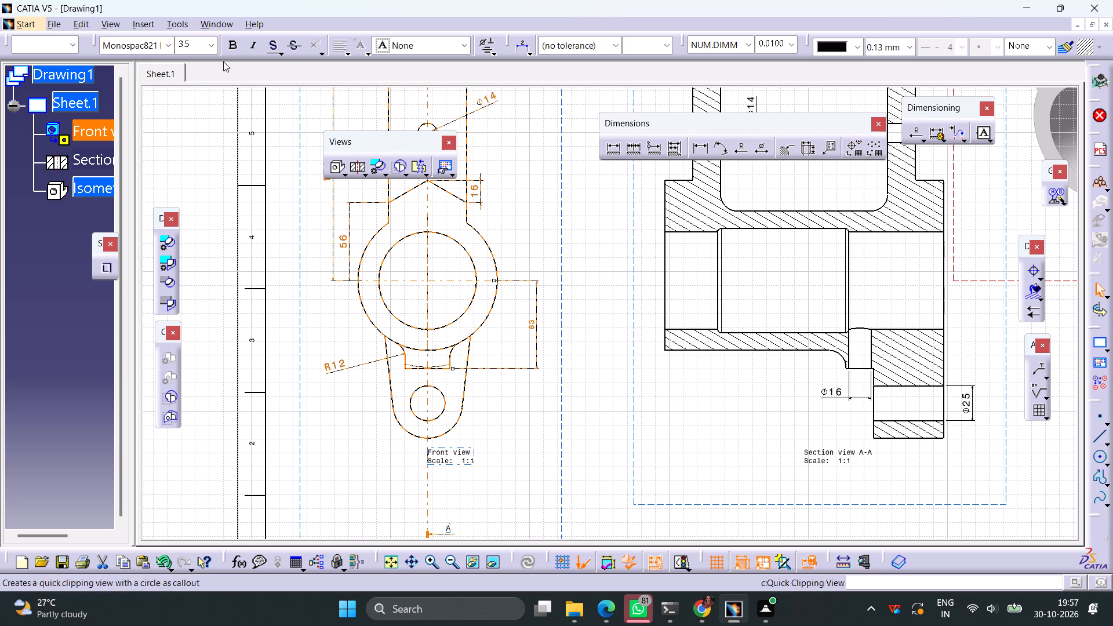
{"action": "left_click", "coordinate": [210, 48]}
{"action": "left_click", "coordinate": [208, 86]}
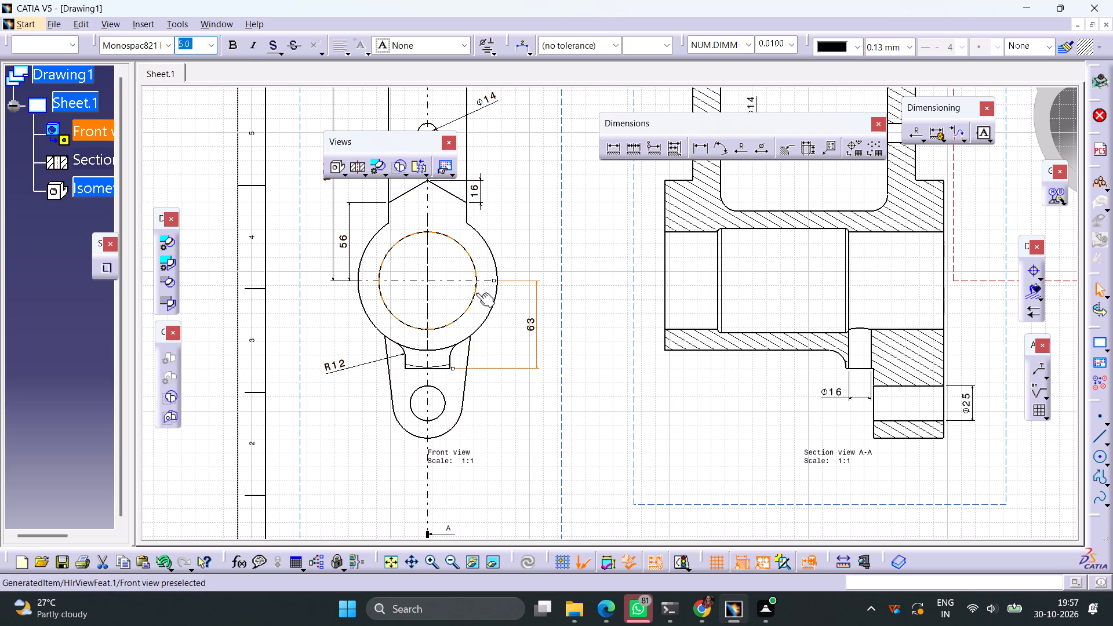
Add a radius dimension to the lower lug's rounded end in the front view and set its text size to 5.0 mm.
{"action": "left_click", "coordinate": [738, 151]}
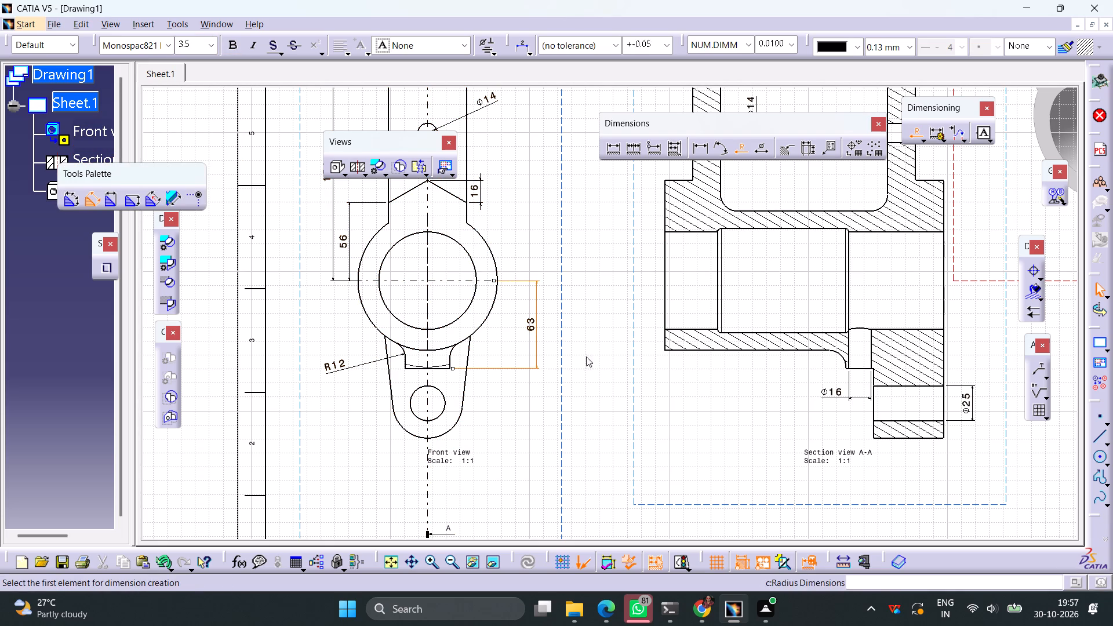
{"action": "left_click", "coordinate": [417, 434]}
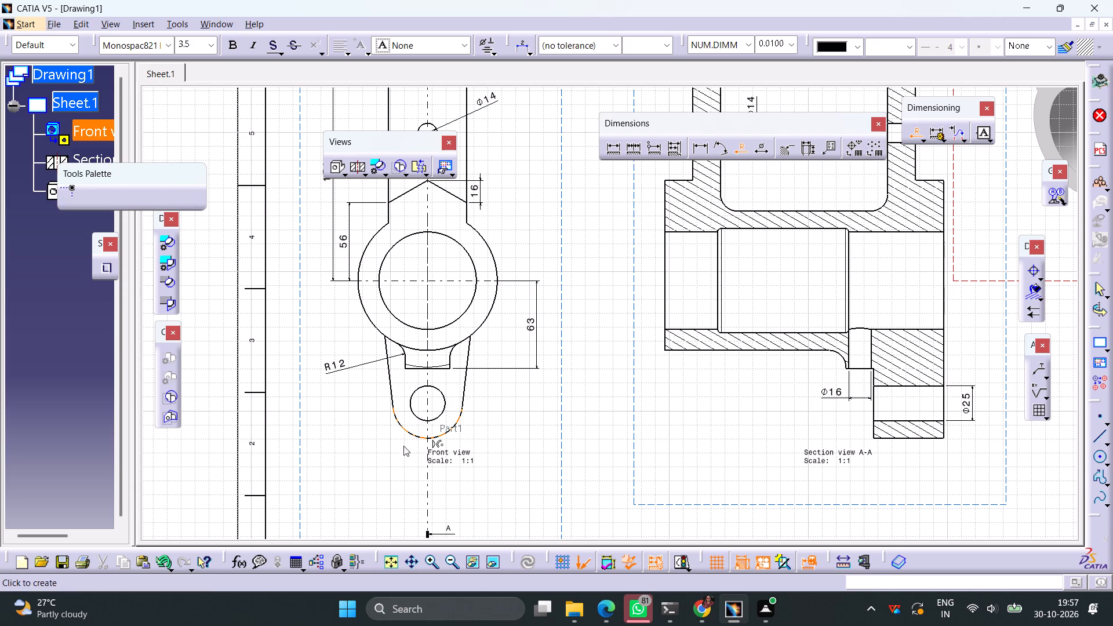
{"action": "left_click", "coordinate": [394, 460]}
{"action": "left_click", "coordinate": [207, 46]}
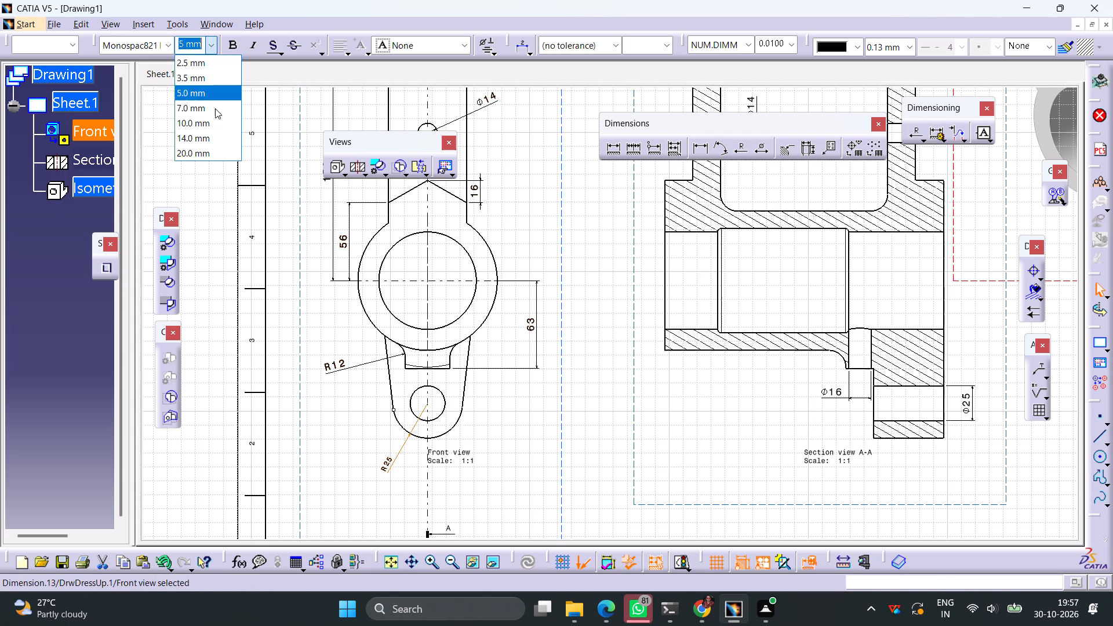
{"action": "left_click", "coordinate": [197, 97]}
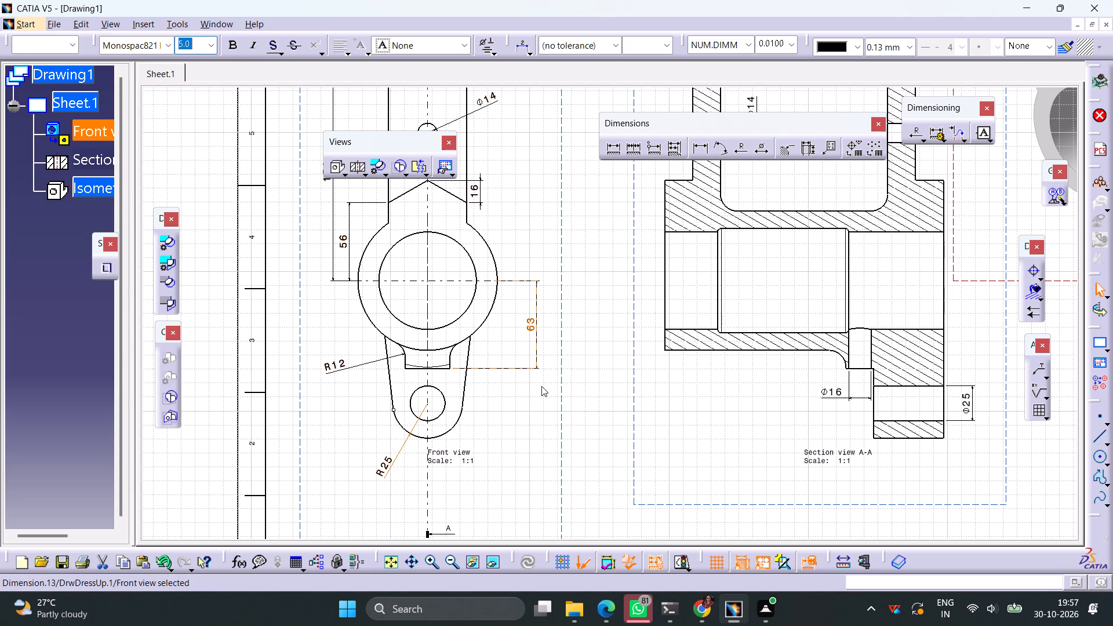
{"action": "left_click", "coordinate": [530, 407]}
Add centre lines to the lower lug's hole in the front view.
{"action": "left_click", "coordinate": [608, 149]}
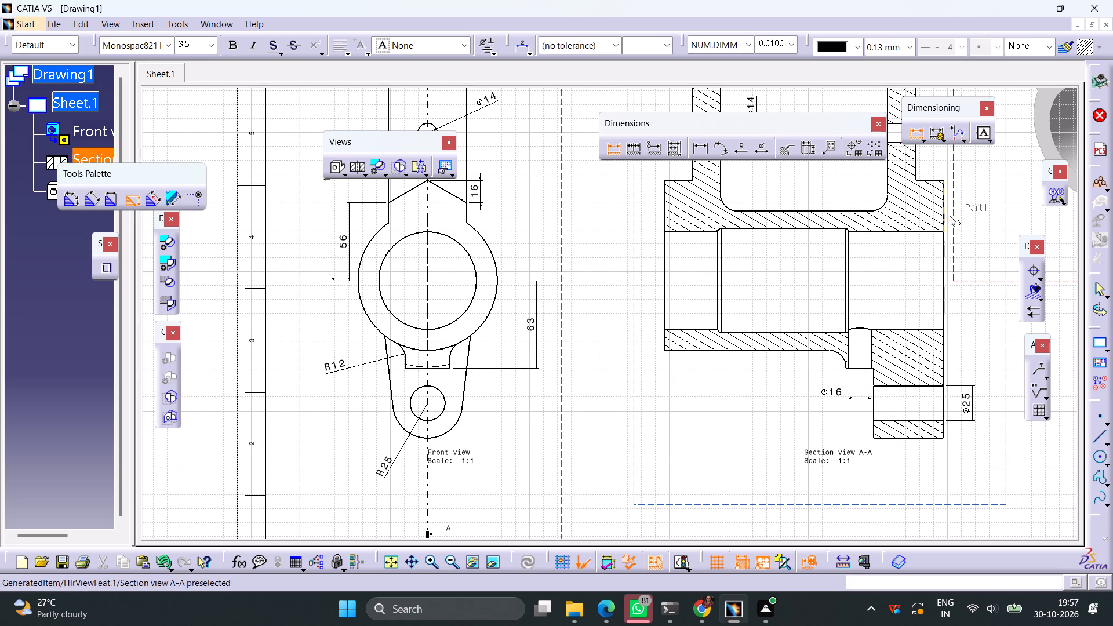
{"action": "left_click", "coordinate": [1031, 274]}
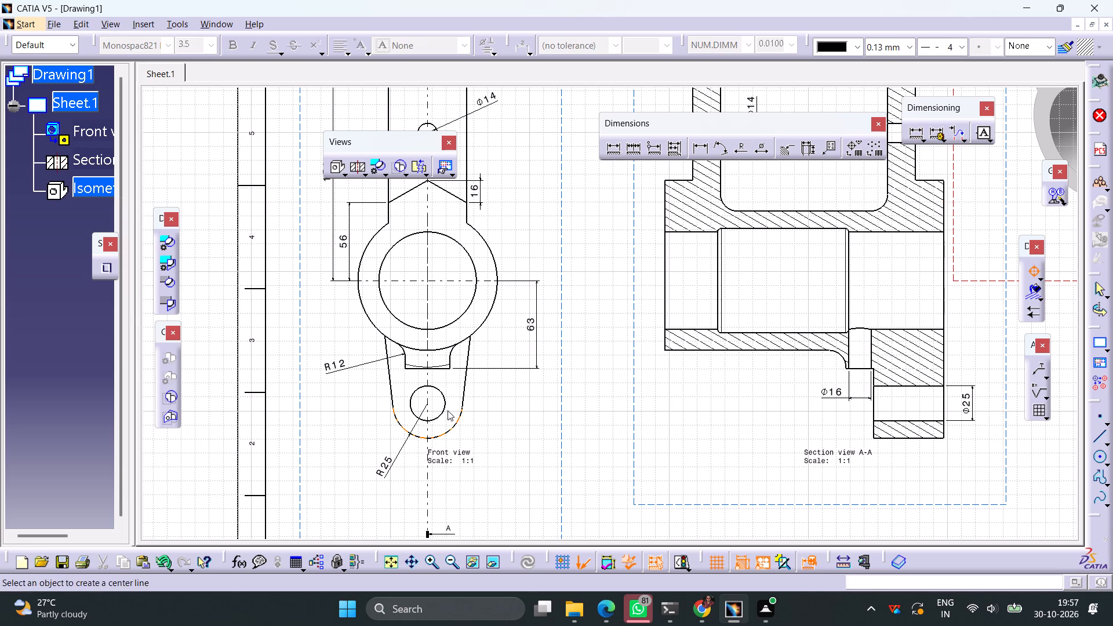
{"action": "left_click", "coordinate": [443, 414]}
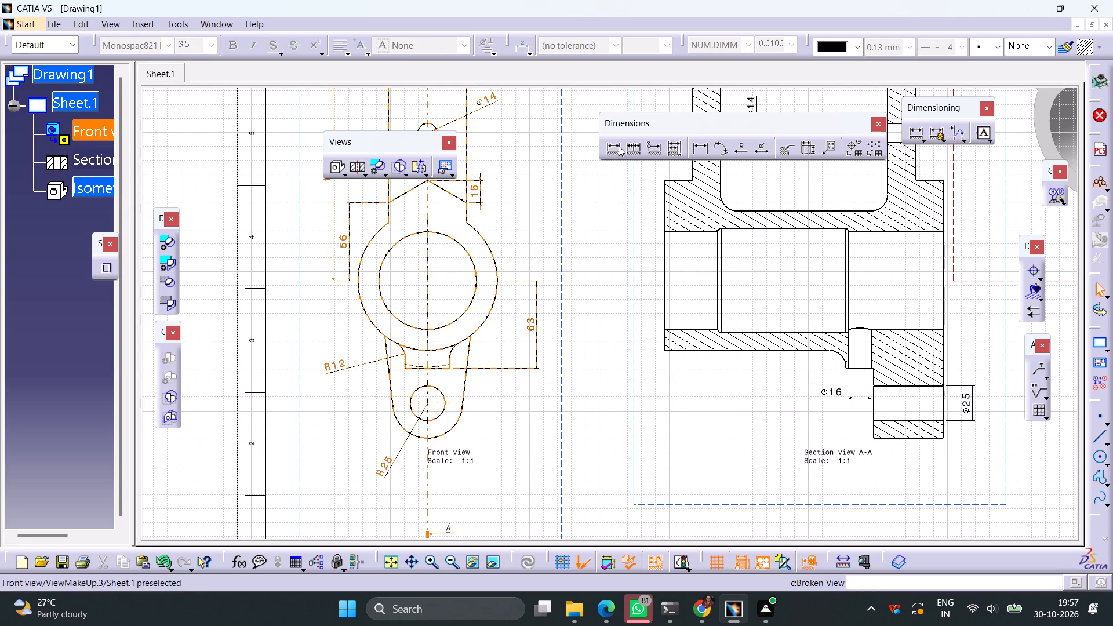
Dimension the vertical distance between the bore and lug hole centre lines in the front view, and set its text size to 5.0 mm.
{"action": "left_click", "coordinate": [619, 146]}
{"action": "left_click_drag", "start_coordinate": [447, 404], "coordinate": [454, 402]}
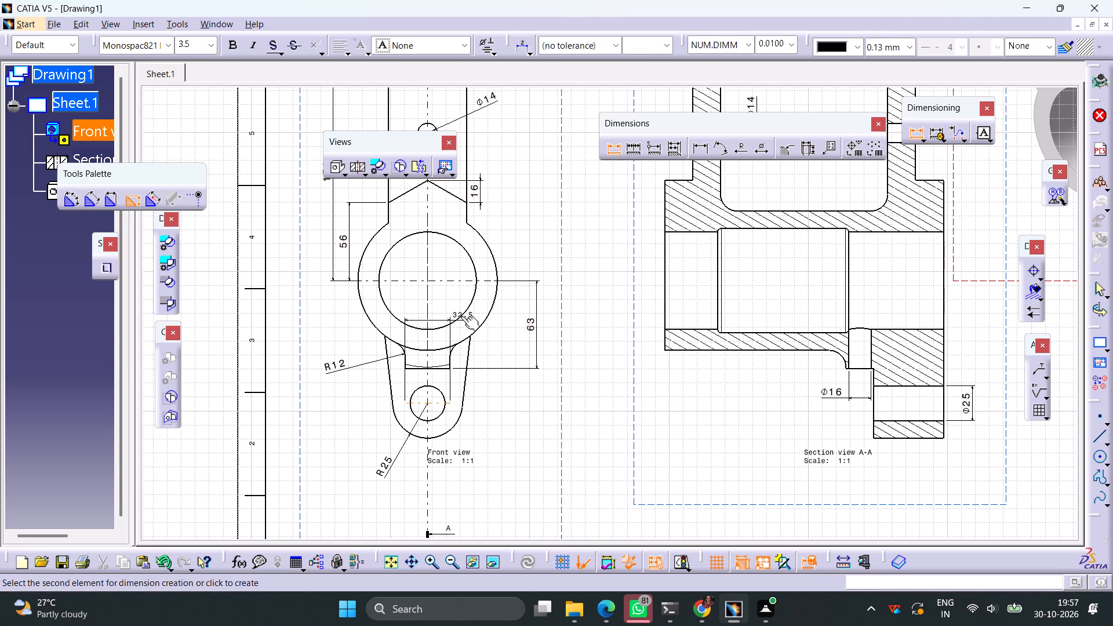
{"action": "left_click", "coordinate": [457, 279]}
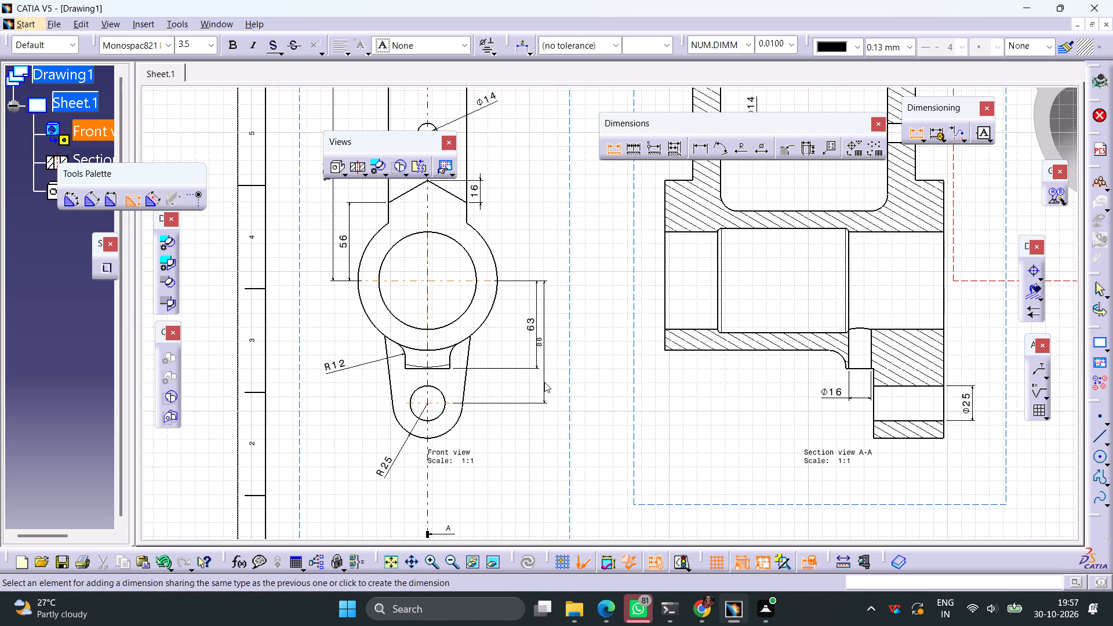
{"action": "left_click", "coordinate": [552, 376]}
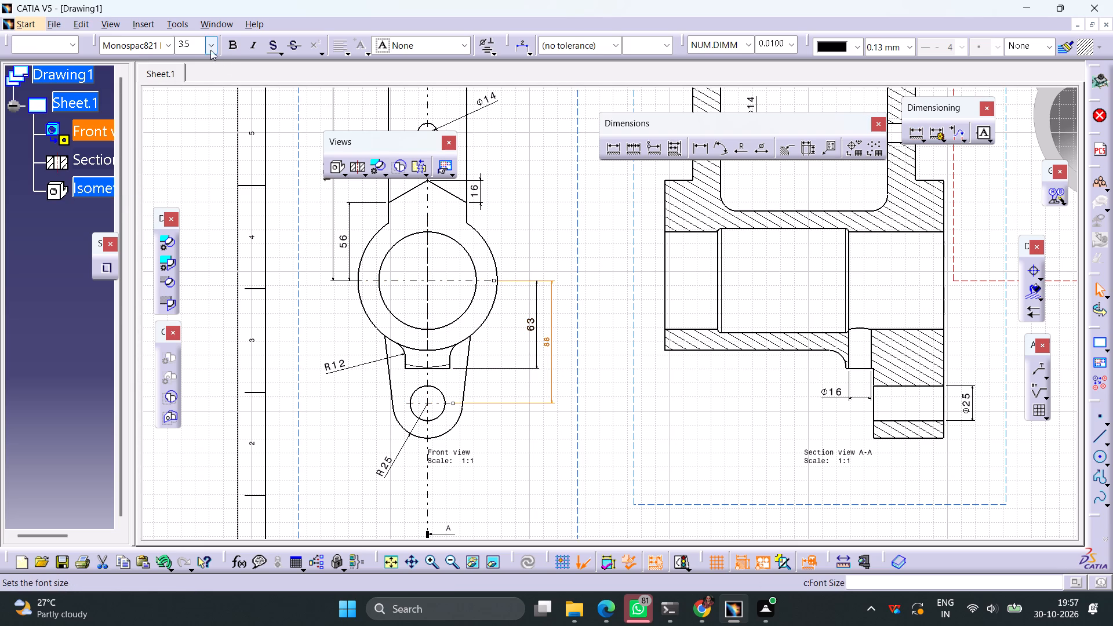
{"action": "left_click", "coordinate": [210, 50]}
{"action": "left_click", "coordinate": [210, 99]}
Add a diameter dimension to the main bore at the hub's left end in section view A-A and set its text size to 5.0 mm.
{"action": "middle_click_drag", "start_coordinate": [605, 287], "coordinate": [602, 307], "text": "ctrl"}
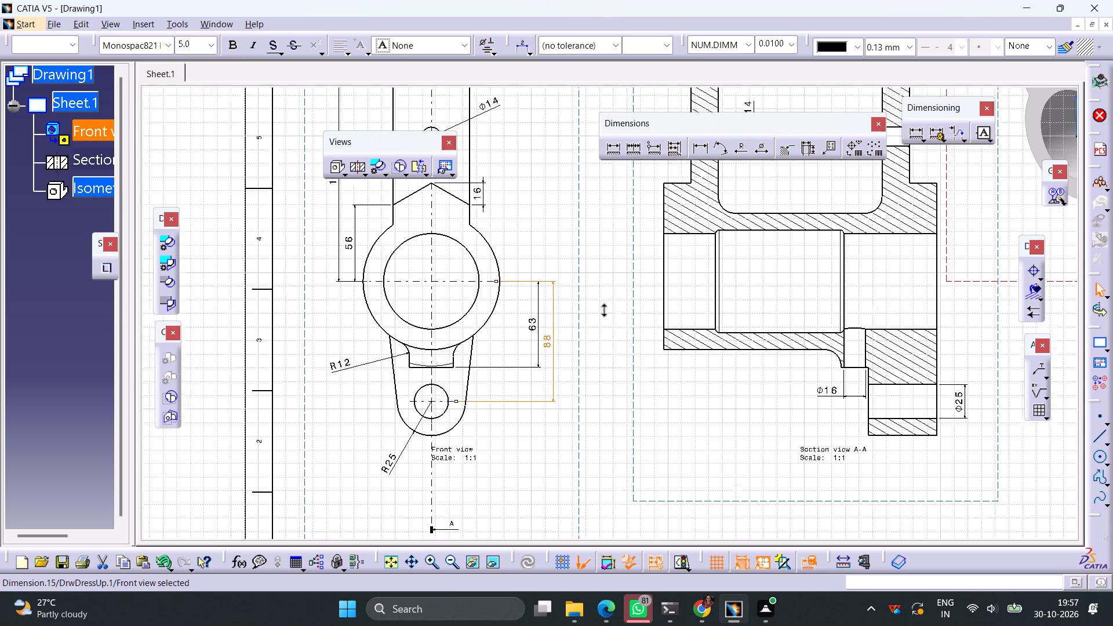
{"action": "middle_click_drag", "start_coordinate": [602, 307], "coordinate": [601, 323], "text": "ctrl"}
{"action": "scroll", "coordinate": [710, 372], "scroll_direction": "up", "scroll_amount": 1}
{"action": "middle_click_drag", "start_coordinate": [710, 377], "coordinate": [631, 385]}
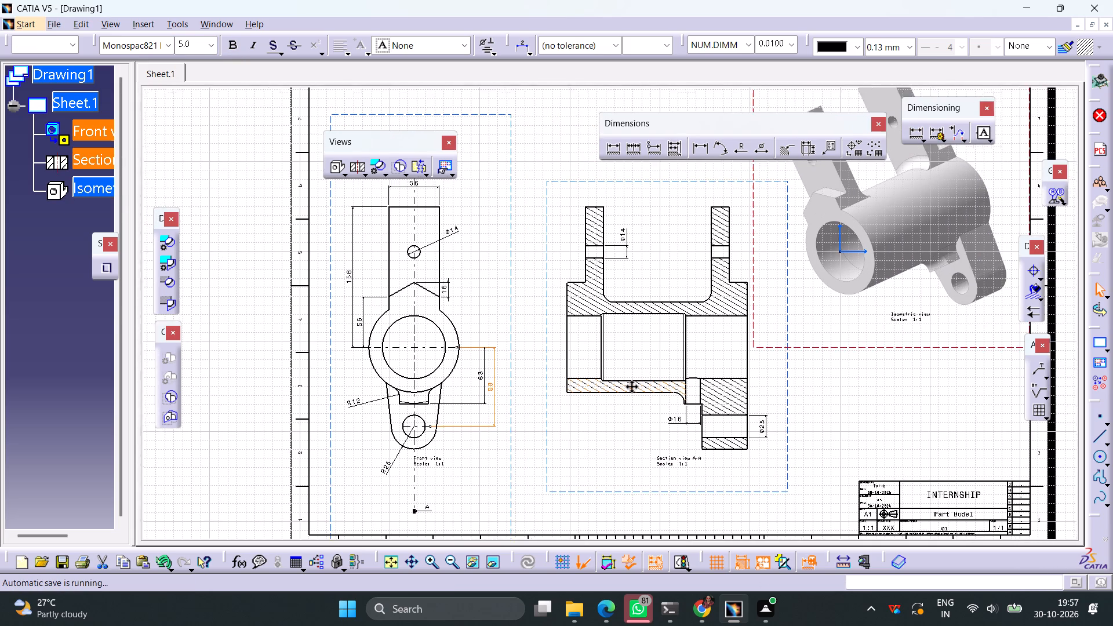
{"action": "middle_click_drag", "start_coordinate": [631, 385], "coordinate": [610, 378]}
{"action": "middle_click_drag", "start_coordinate": [615, 374], "coordinate": [635, 311], "text": "ctrl"}
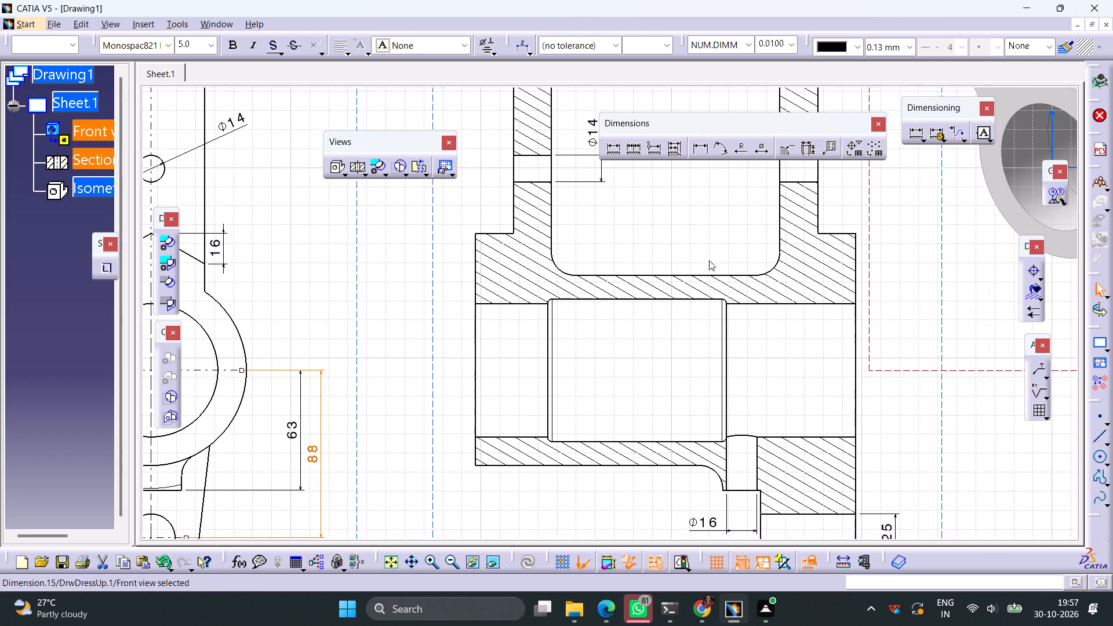
{"action": "left_click", "coordinate": [758, 151]}
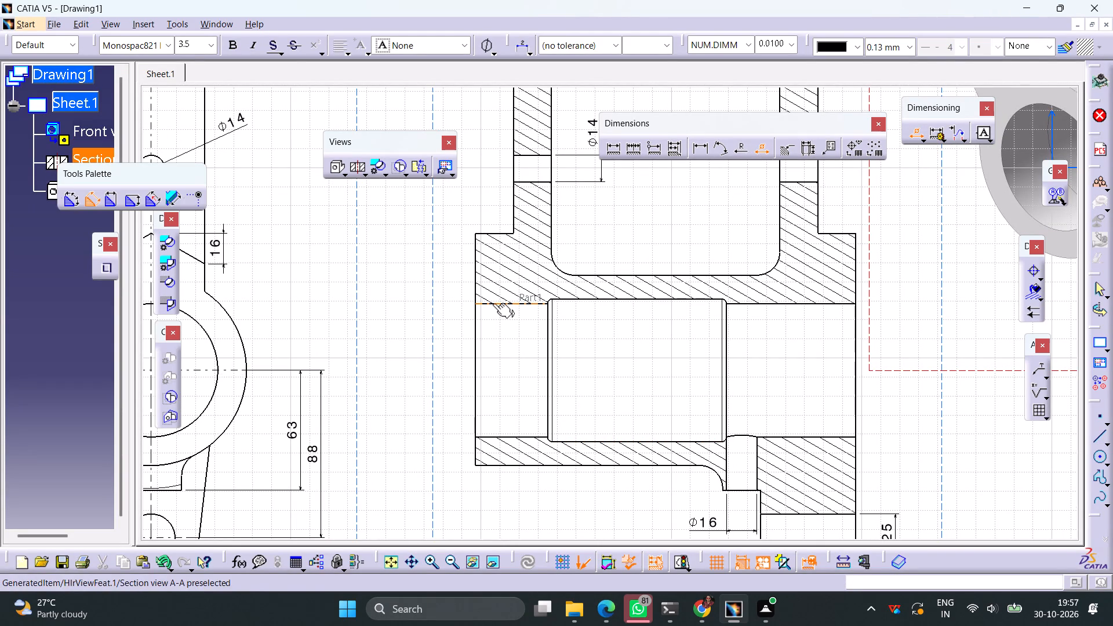
{"action": "left_click", "coordinate": [493, 303]}
{"action": "left_click", "coordinate": [447, 343]}
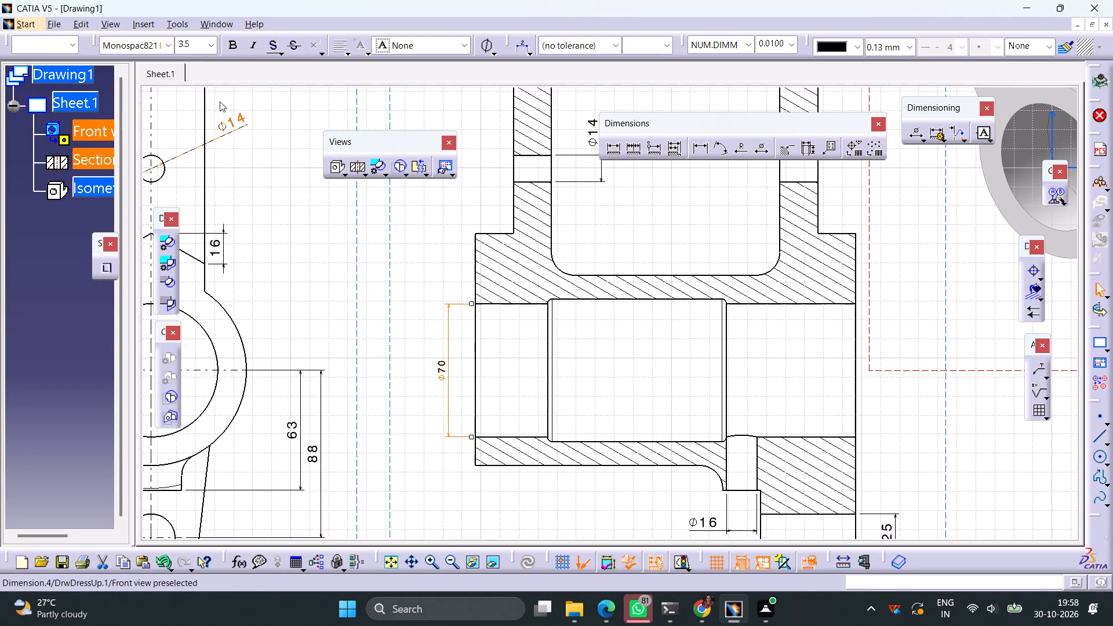
{"action": "left_click", "coordinate": [205, 45]}
{"action": "left_click", "coordinate": [197, 96]}
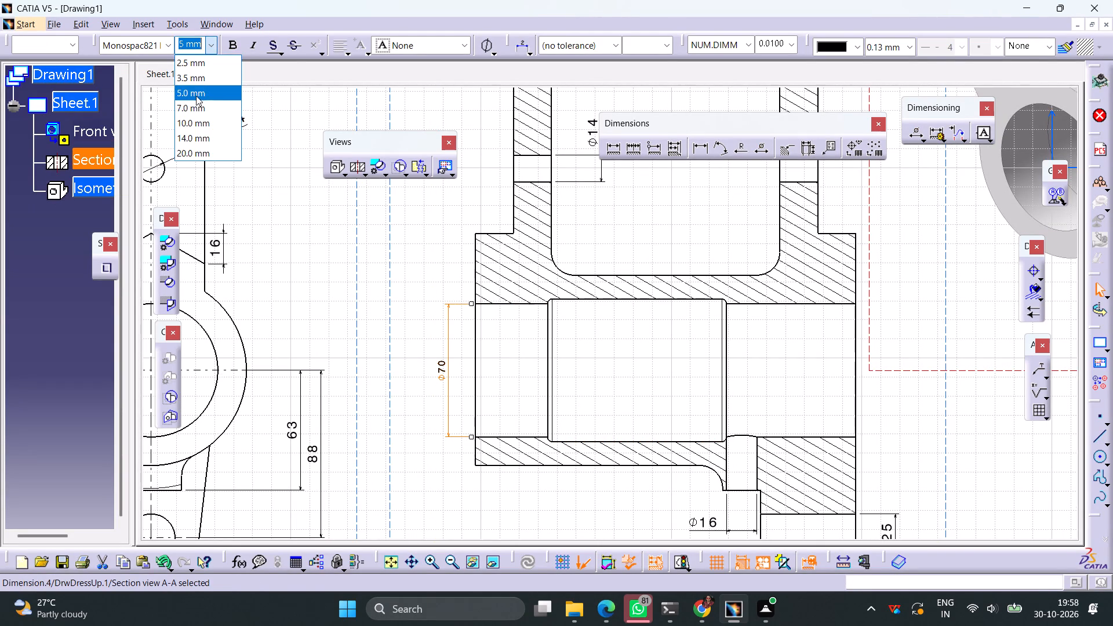
Add a diameter dimension to the bore's central recess in section view A-A and set its text size to 5.0 mm.
{"action": "left_click", "coordinate": [754, 150]}
{"action": "left_click", "coordinate": [587, 297]}
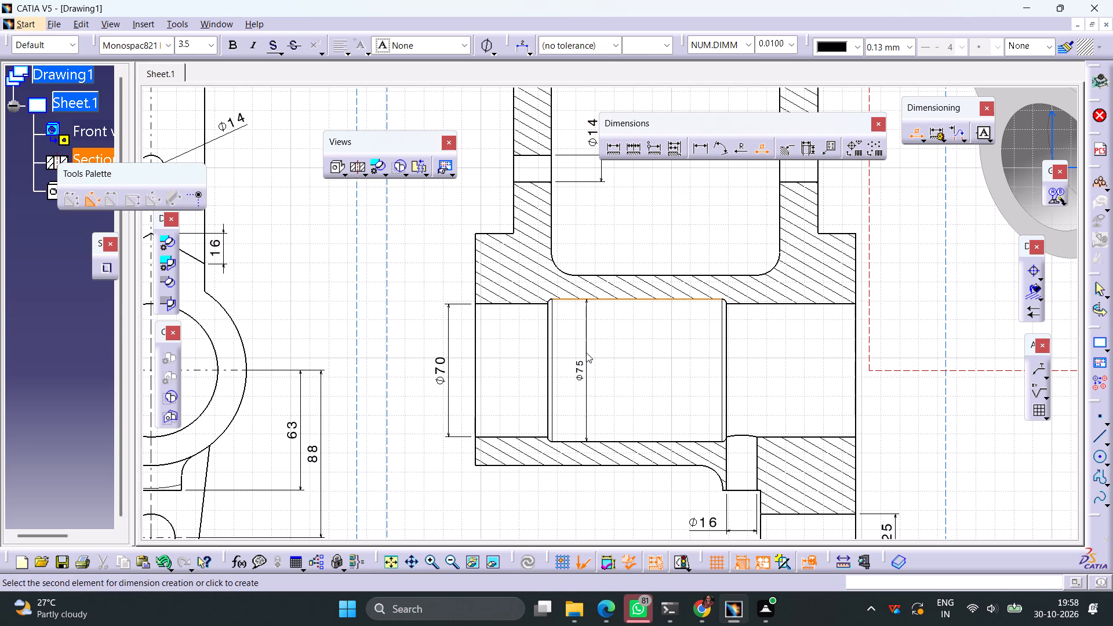
{"action": "left_click", "coordinate": [586, 352]}
{"action": "left_click", "coordinate": [208, 46]}
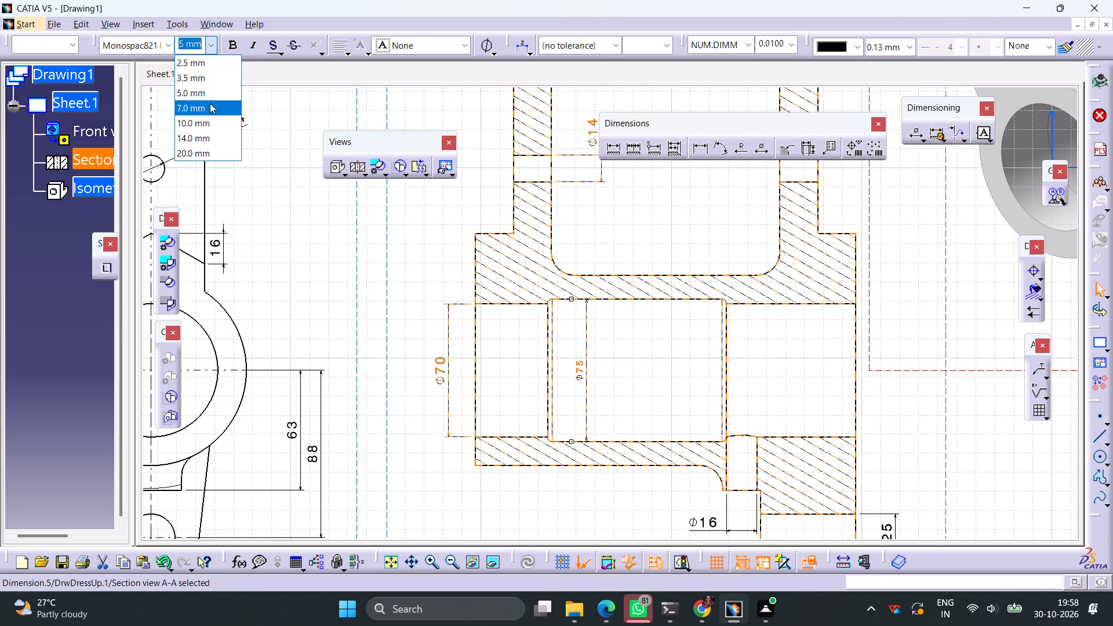
{"action": "left_click", "coordinate": [205, 110]}
{"action": "left_click", "coordinate": [211, 49]}
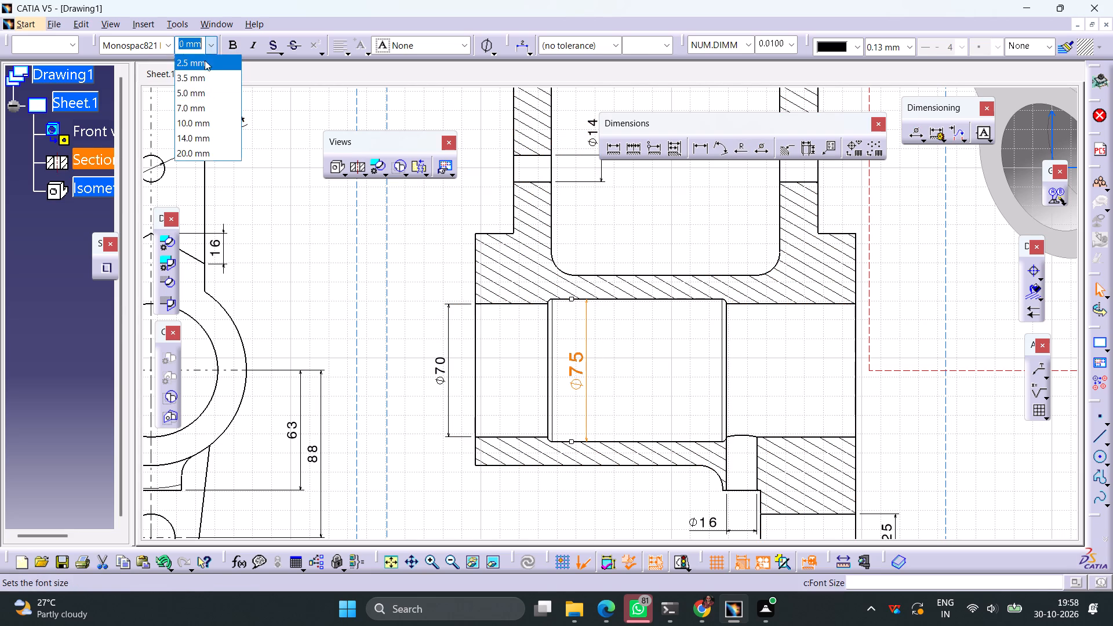
{"action": "left_click", "coordinate": [195, 87]}
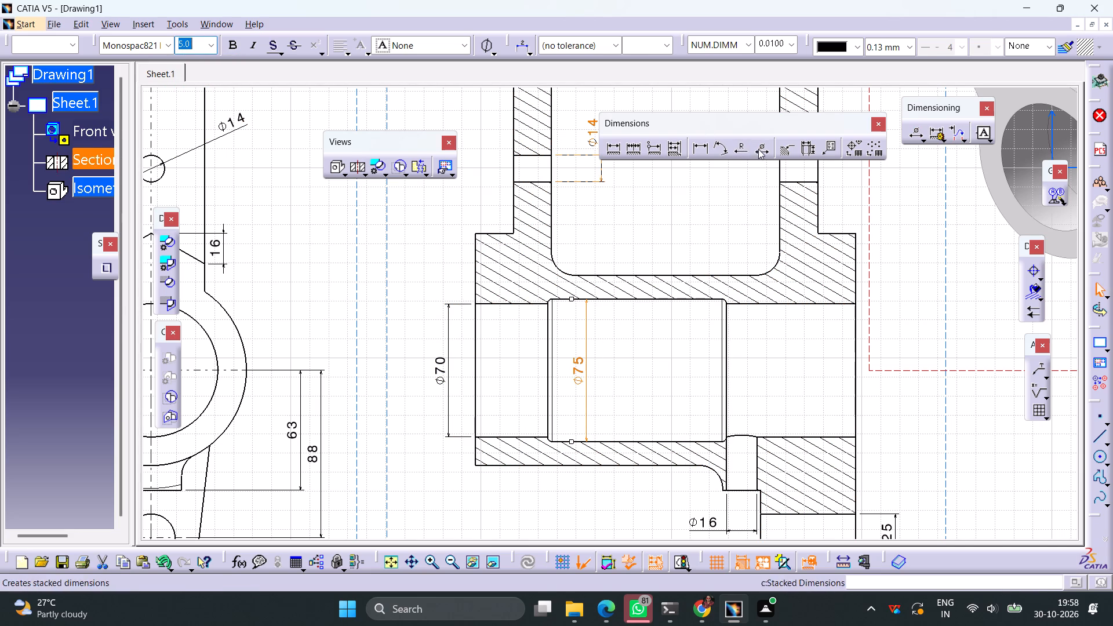
Add a diameter dimension to the hub's outer surface between the arms in section view A-A, with 5.0 mm text.
{"action": "left_click", "coordinate": [759, 148]}
{"action": "left_click", "coordinate": [641, 277]}
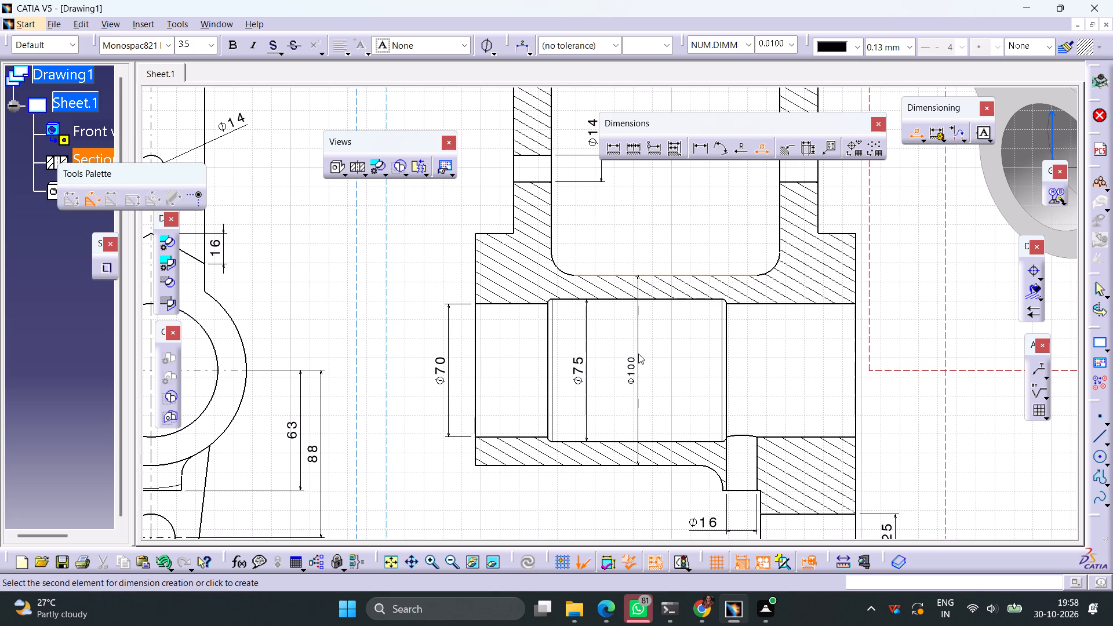
{"action": "left_click", "coordinate": [638, 354]}
{"action": "left_click", "coordinate": [212, 44]}
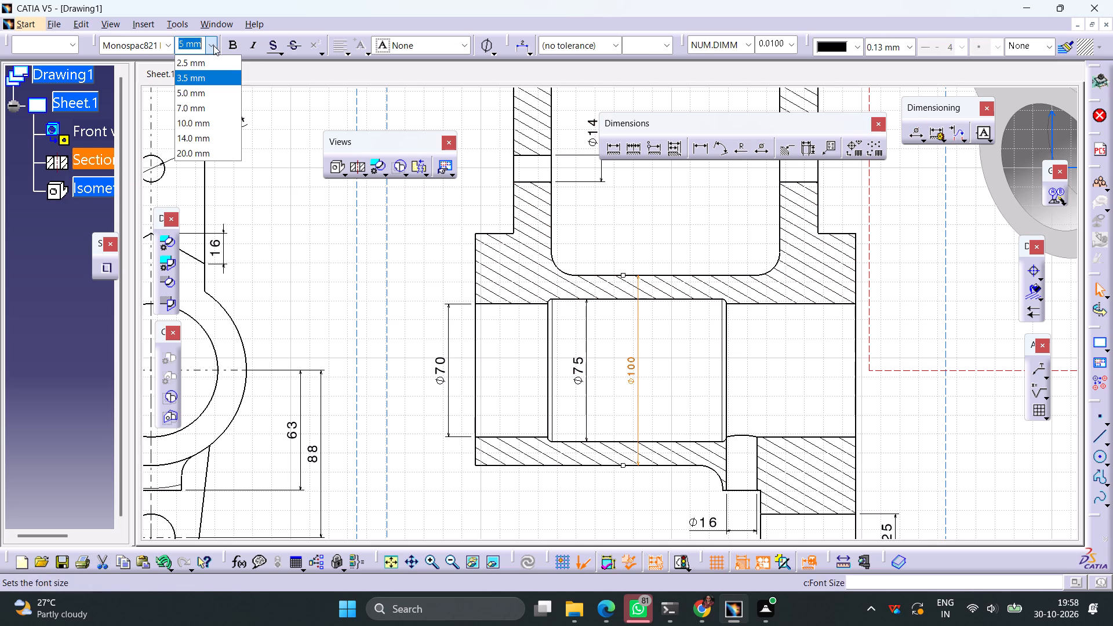
{"action": "left_click", "coordinate": [201, 97]}
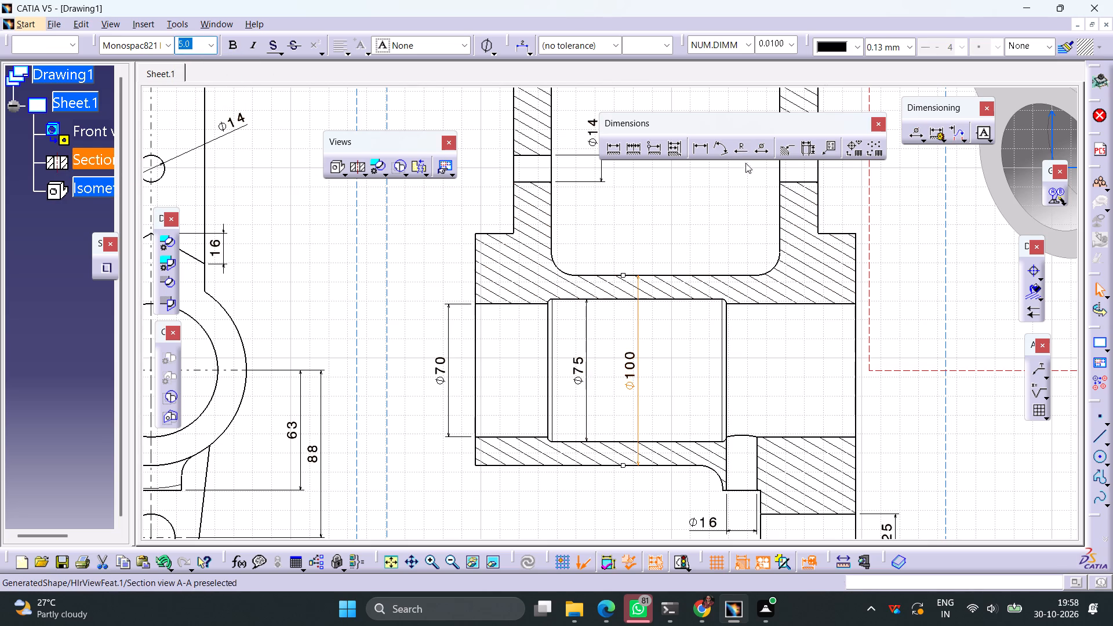
Add a radius dimension to the fillet between the hub and the right arm in section view A-A, with 5.0 mm text.
{"action": "left_click", "coordinate": [747, 145]}
{"action": "left_click", "coordinate": [779, 264]}
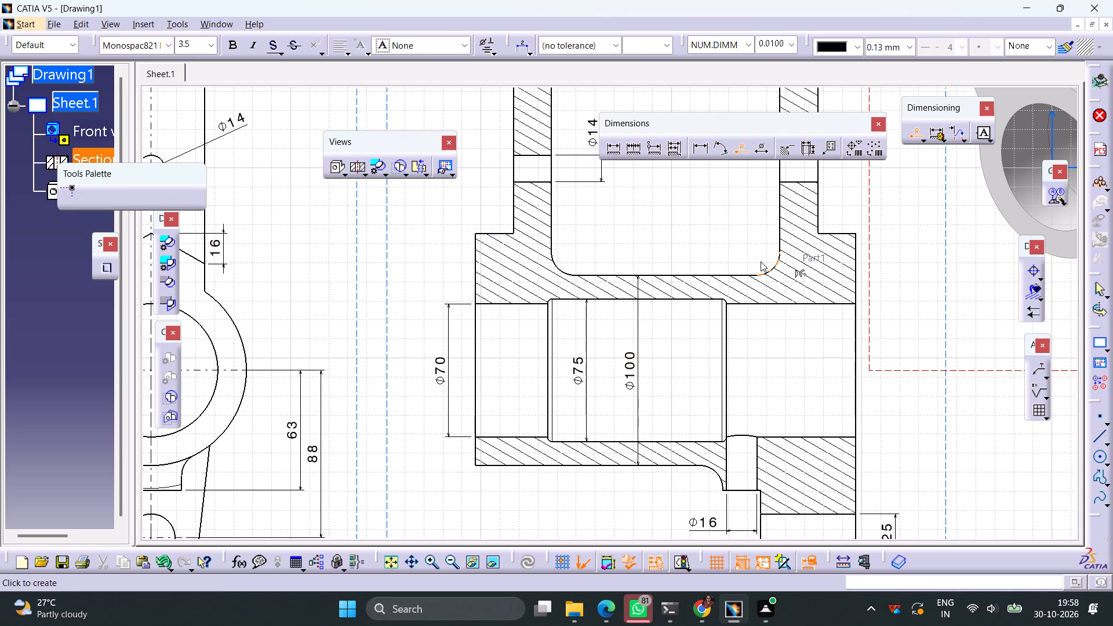
{"action": "left_click", "coordinate": [748, 250]}
{"action": "left_click", "coordinate": [215, 50]}
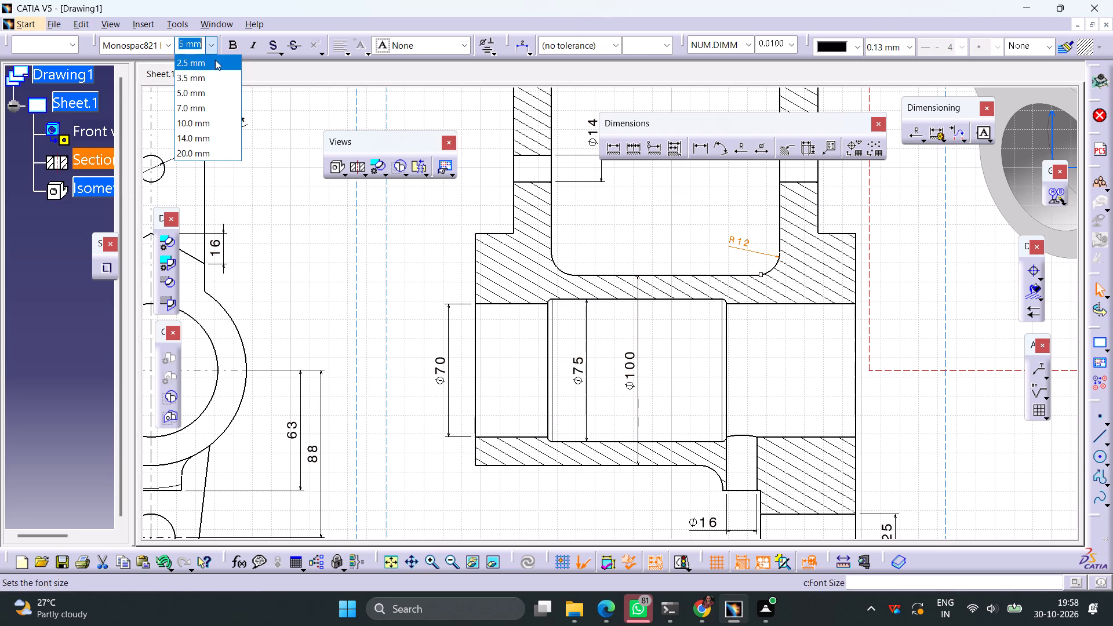
{"action": "left_click", "coordinate": [208, 97]}
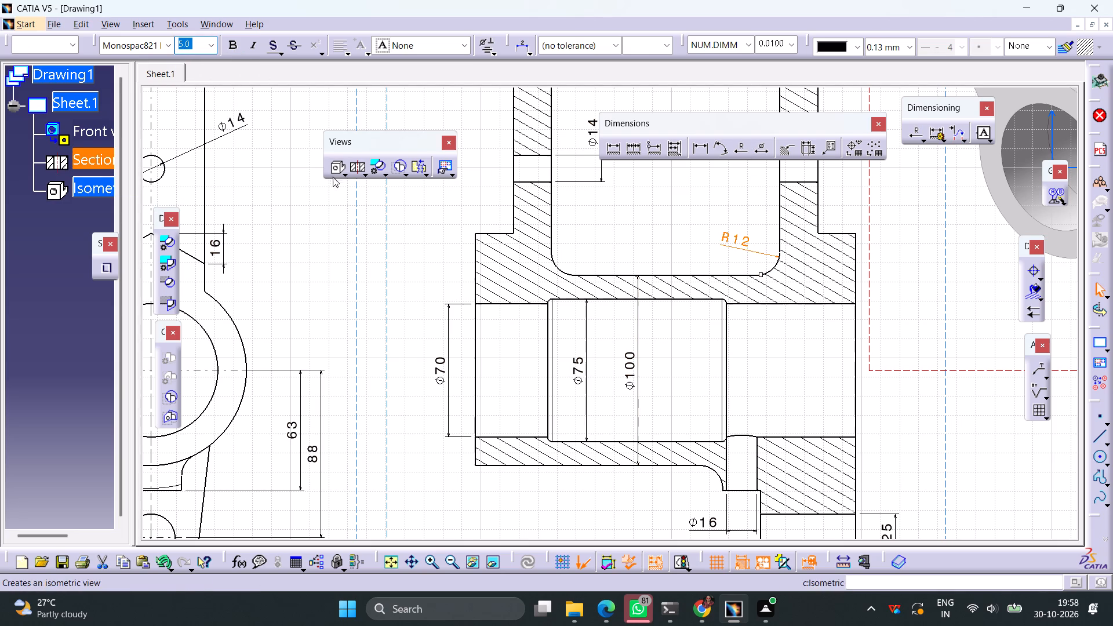
Dimension the left arm's thickness above its top edge in section view A-A and set the text size to 5.0 mm.
{"action": "middle_click_drag", "start_coordinate": [623, 208], "coordinate": [622, 242], "text": "ctrl"}
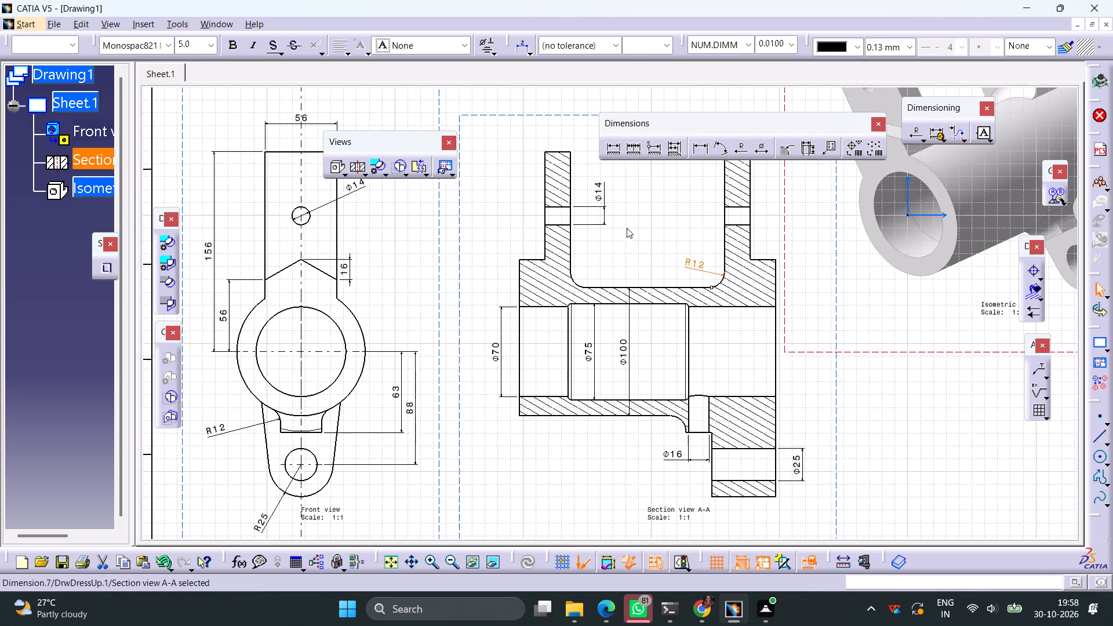
{"action": "middle_click_drag", "start_coordinate": [628, 224], "coordinate": [593, 333]}
{"action": "left_click", "coordinate": [611, 146]}
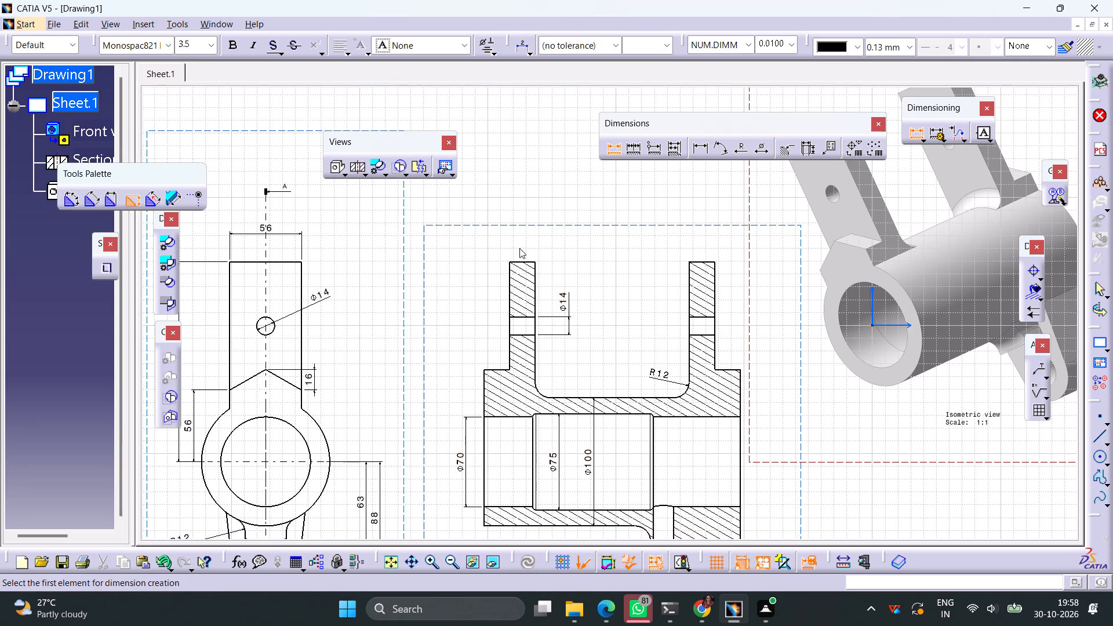
{"action": "left_click", "coordinate": [518, 264]}
{"action": "left_click", "coordinate": [523, 246]}
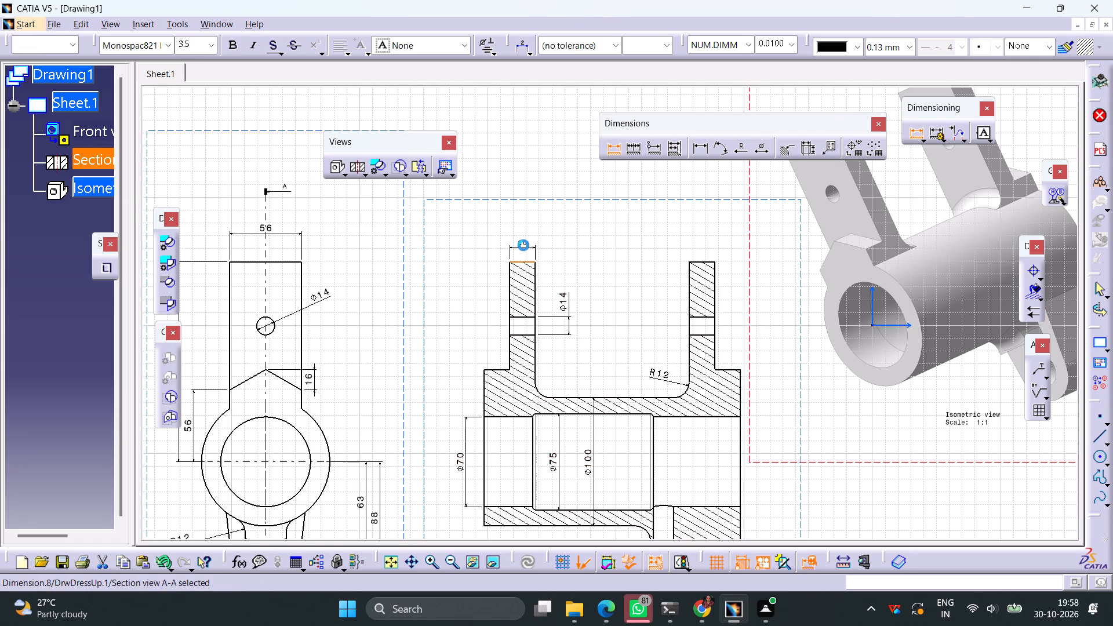
{"action": "left_click", "coordinate": [212, 48]}
{"action": "left_click", "coordinate": [210, 93]}
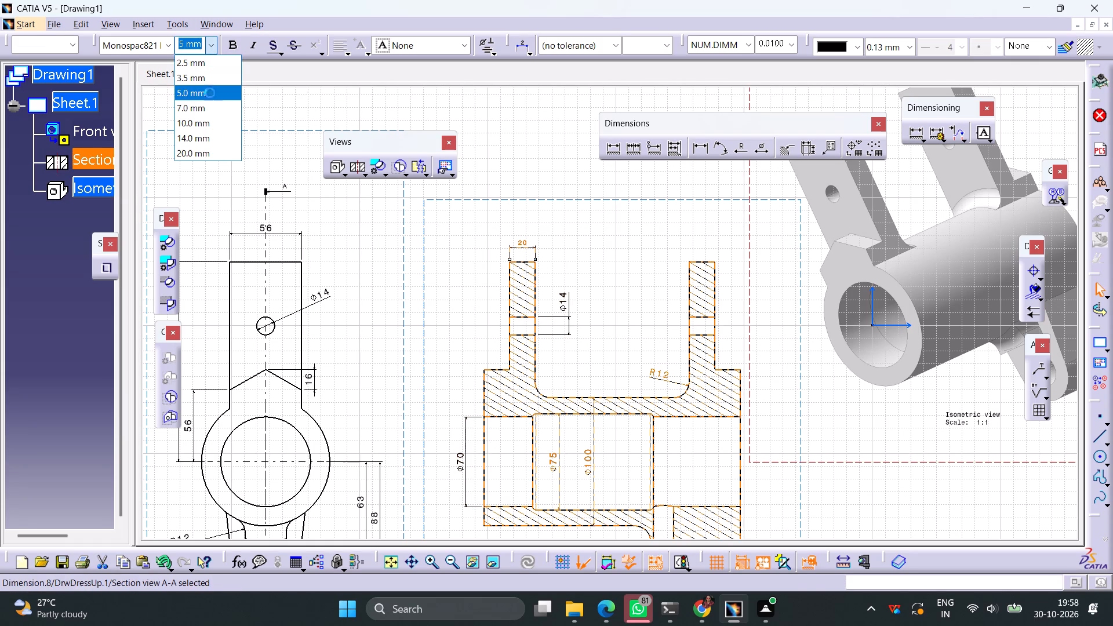
Dimension the overall distance across the outer faces of the two arms in section view A-A, with 5.0 mm text.
{"action": "left_click", "coordinate": [612, 152]}
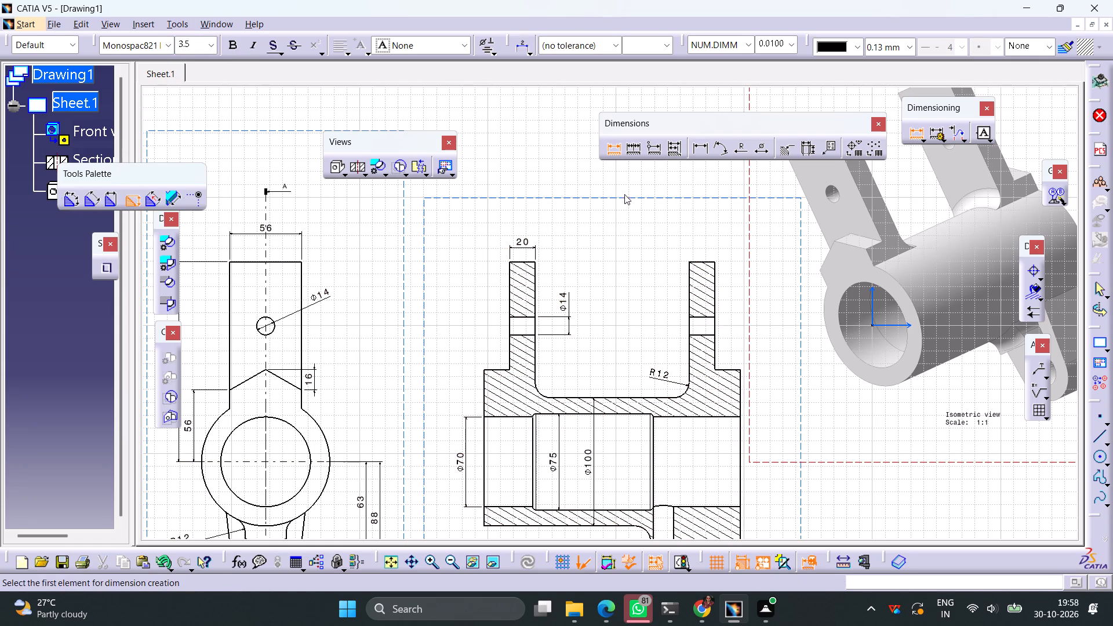
{"action": "left_click", "coordinate": [510, 289]}
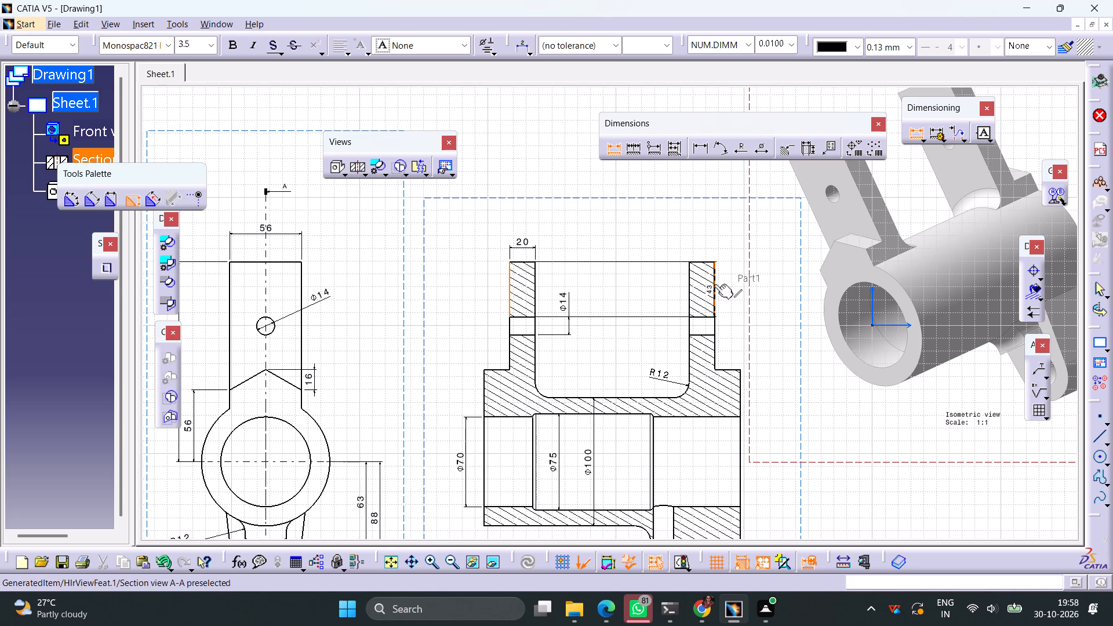
{"action": "left_click", "coordinate": [714, 284]}
{"action": "left_click", "coordinate": [575, 222]}
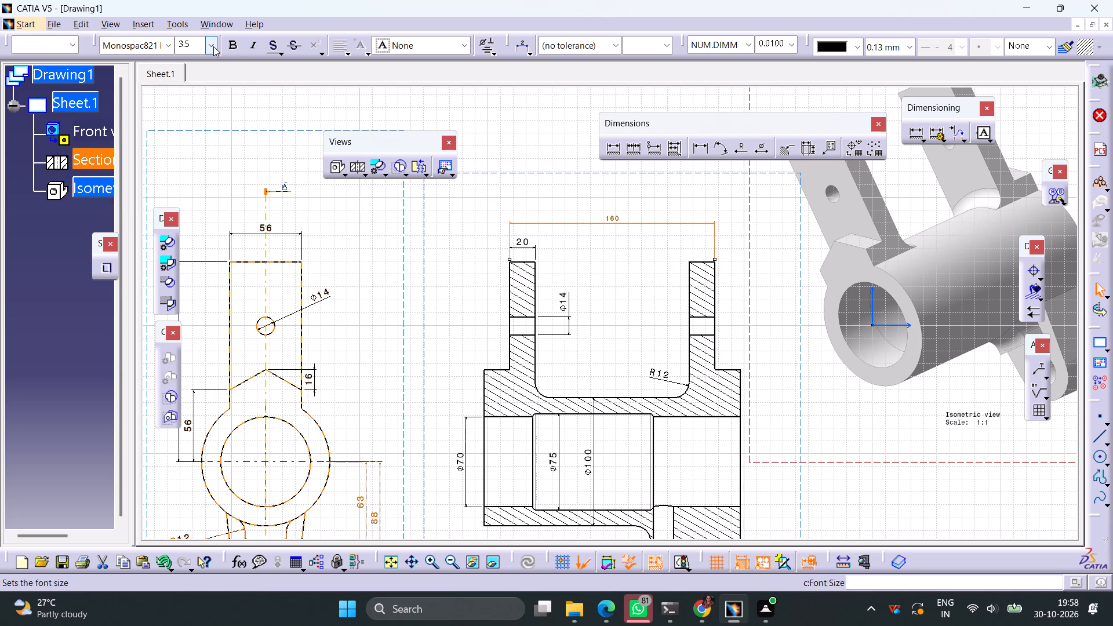
{"action": "left_click", "coordinate": [213, 46]}
{"action": "left_click", "coordinate": [195, 94]}
{"action": "left_click_drag", "start_coordinate": [540, 190], "coordinate": [548, 190]}
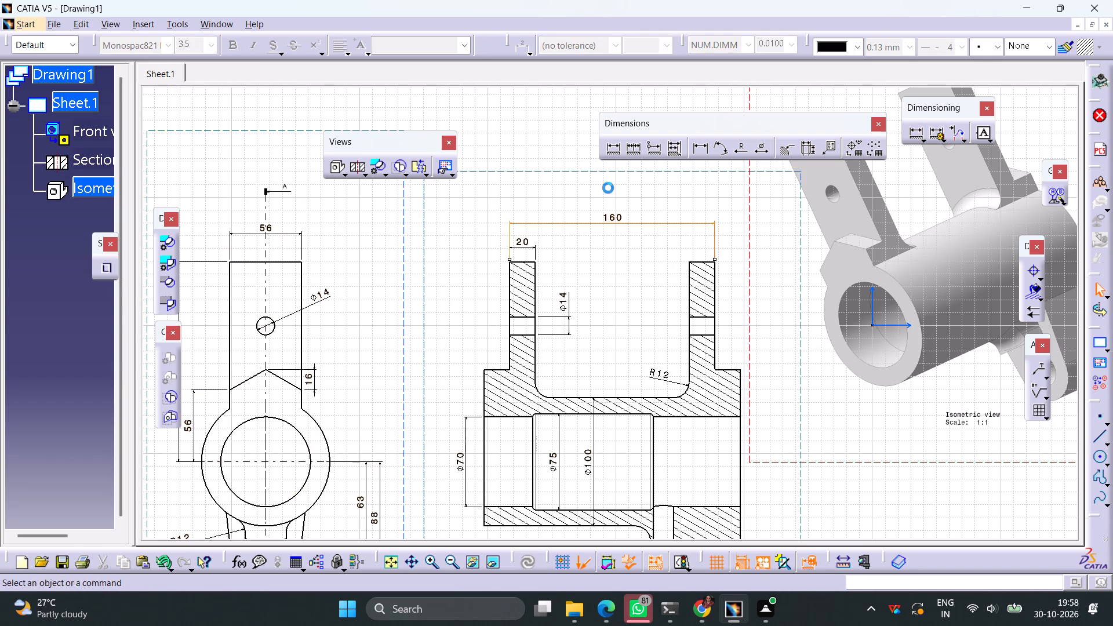
Dimension the hub's overall length between its end faces, above the arm dimensions in section view A-A, with 5.0 mm text.
{"action": "left_click", "coordinate": [614, 145]}
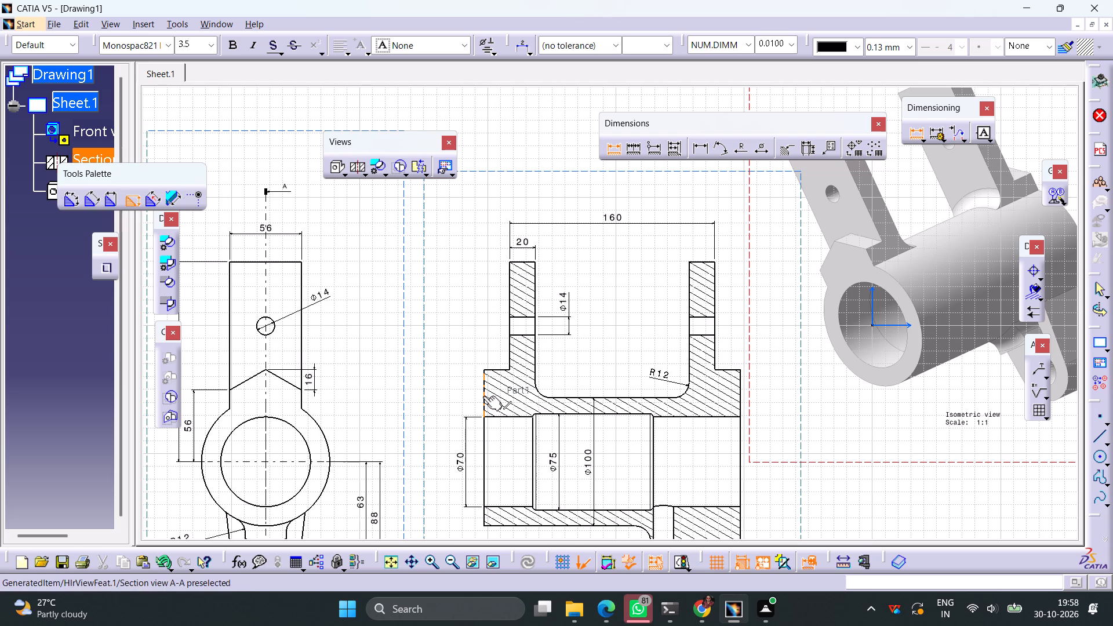
{"action": "left_click", "coordinate": [483, 396]}
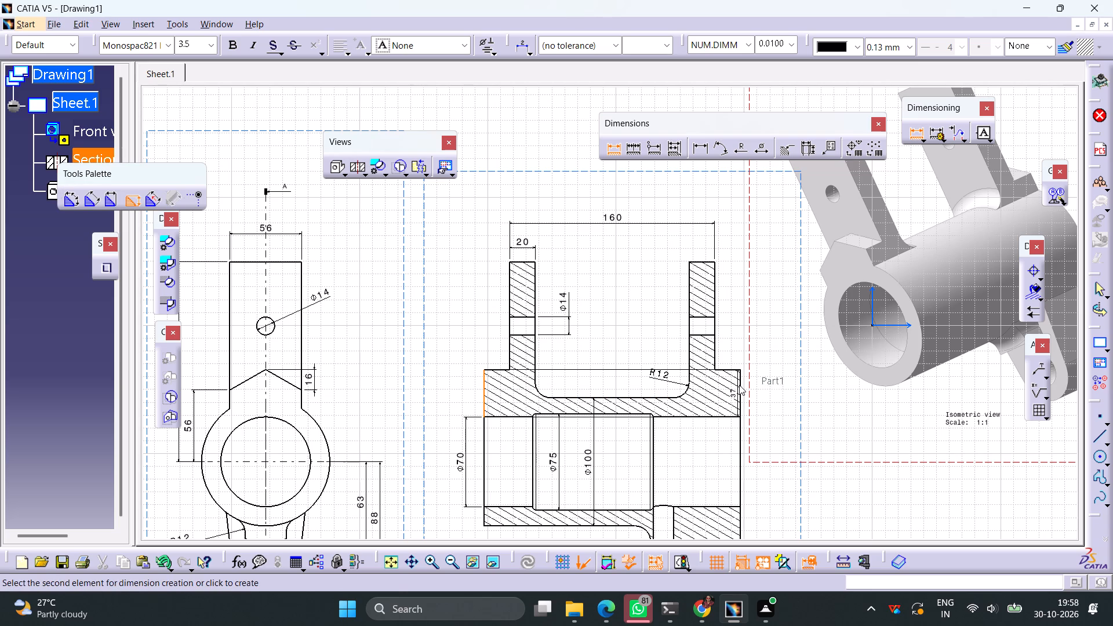
{"action": "left_click", "coordinate": [740, 383]}
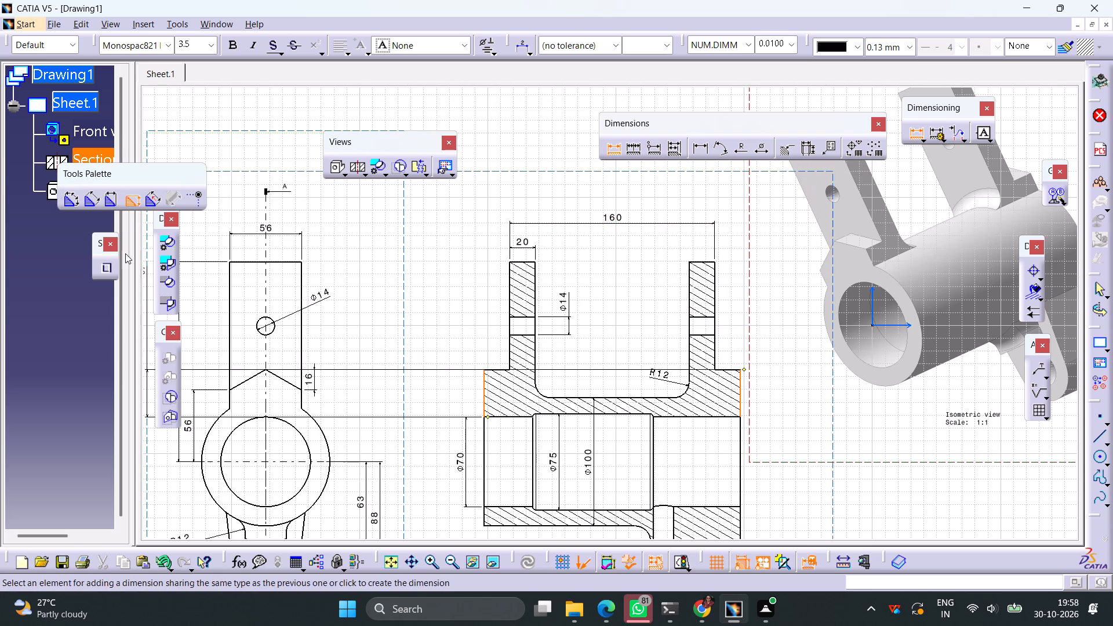
{"action": "left_click", "coordinate": [68, 199]}
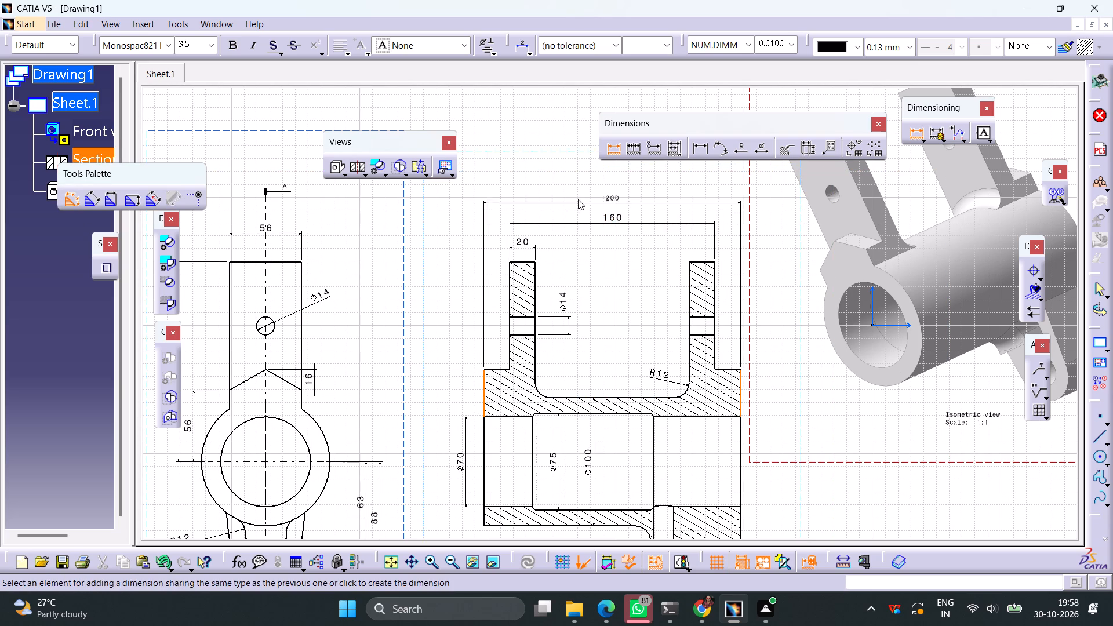
{"action": "left_click", "coordinate": [579, 199]}
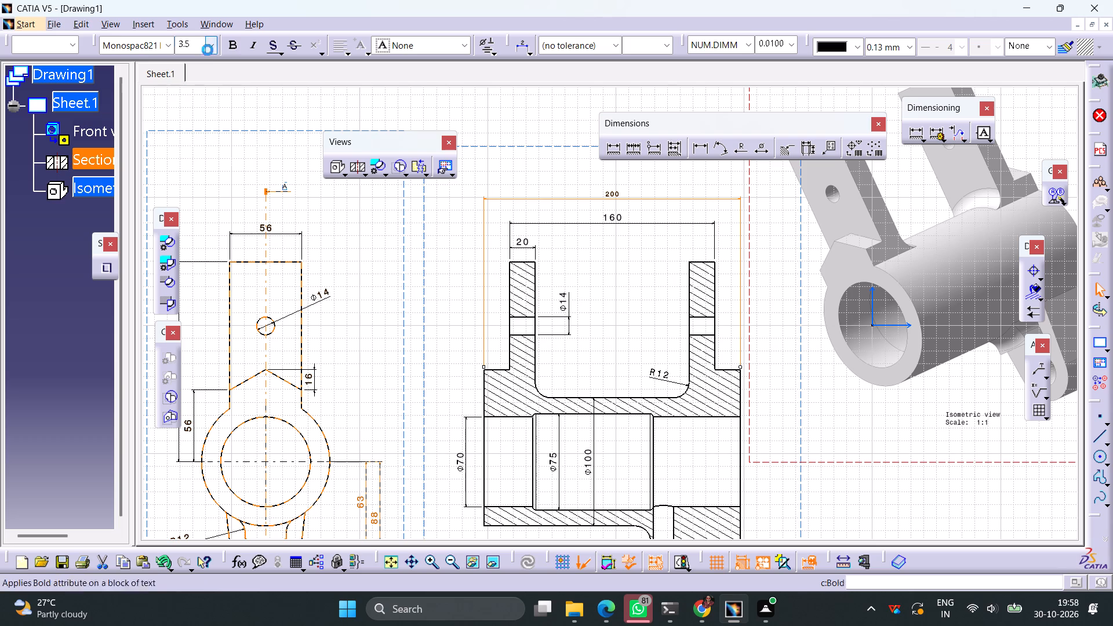
{"action": "left_click", "coordinate": [208, 50]}
{"action": "left_click", "coordinate": [199, 96]}
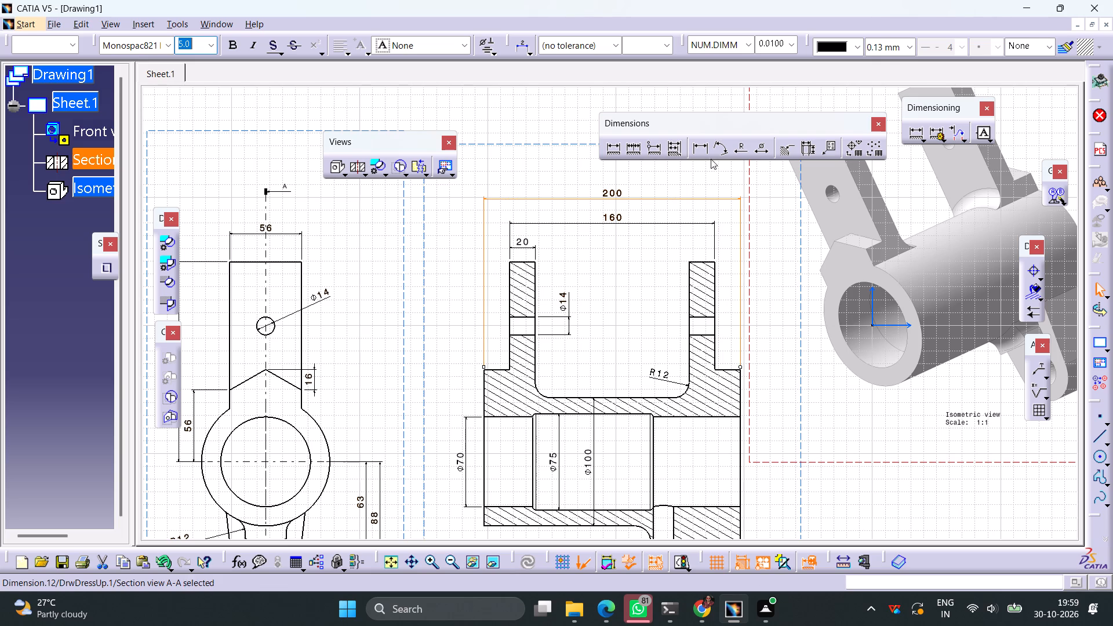
Add a radius dimension to the bore recess's upper right corner in section view A-A and set its text size to 5.0 mm.
{"action": "left_click", "coordinate": [734, 149]}
{"action": "middle_click_drag", "start_coordinate": [577, 397], "coordinate": [582, 303], "text": "ctrl"}
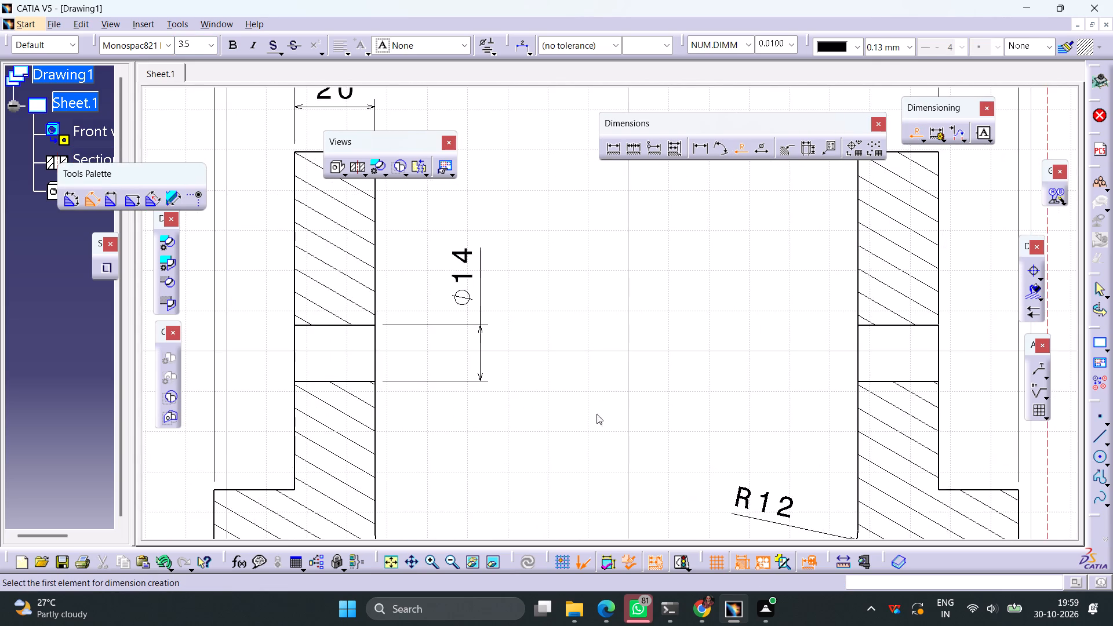
{"action": "middle_click_drag", "start_coordinate": [594, 424], "coordinate": [601, 168]}
{"action": "middle_click_drag", "start_coordinate": [529, 309], "coordinate": [518, 197]}
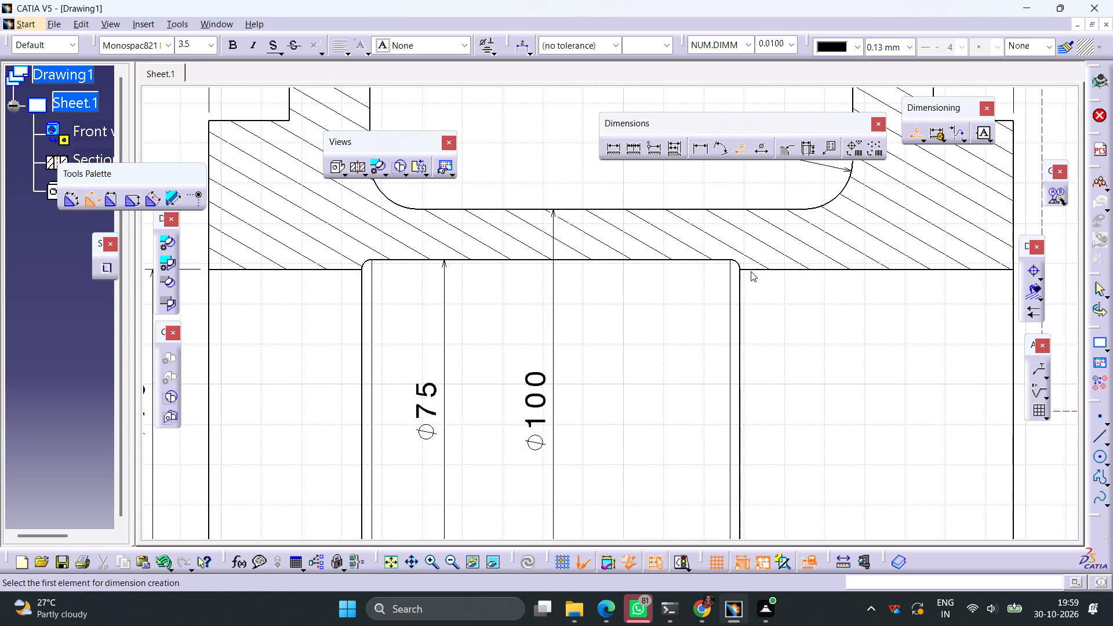
{"action": "left_click", "coordinate": [738, 264]}
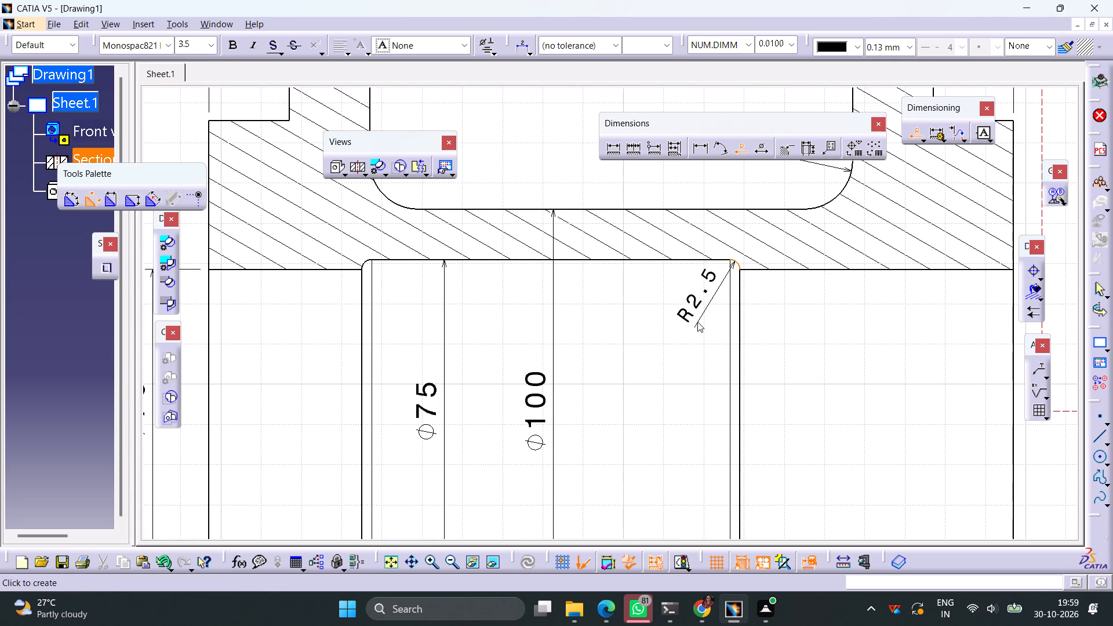
{"action": "left_click", "coordinate": [697, 322]}
{"action": "middle_click_drag", "start_coordinate": [639, 305], "coordinate": [633, 334], "text": "ctrl"}
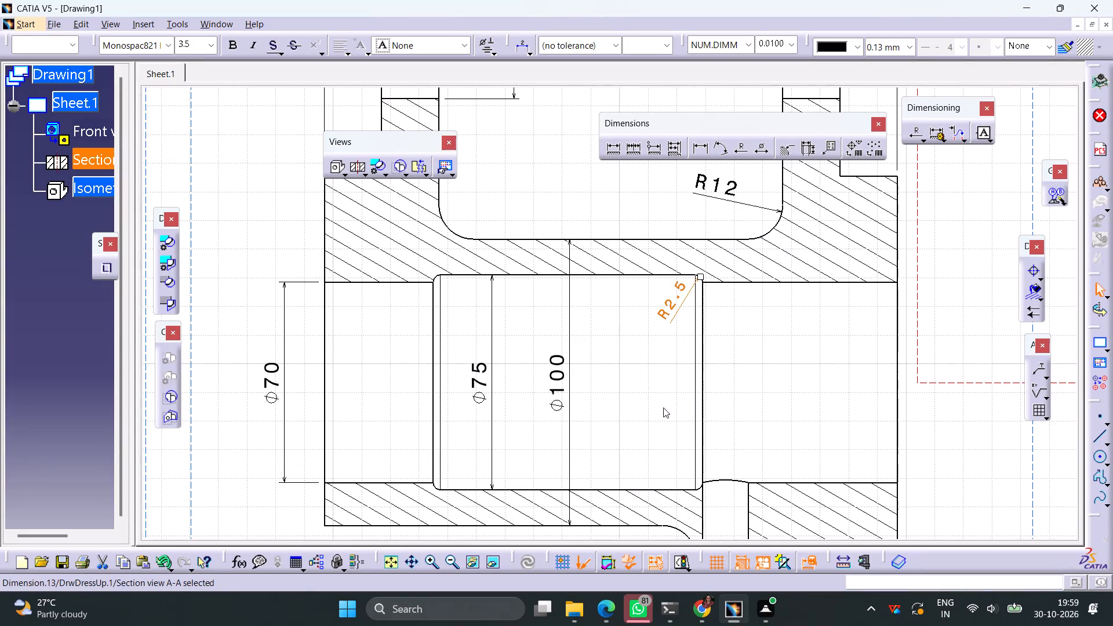
{"action": "middle_click_drag", "start_coordinate": [672, 424], "coordinate": [585, 216]}
{"action": "scroll", "coordinate": [672, 424], "scroll_direction": "up", "scroll_amount": 1}
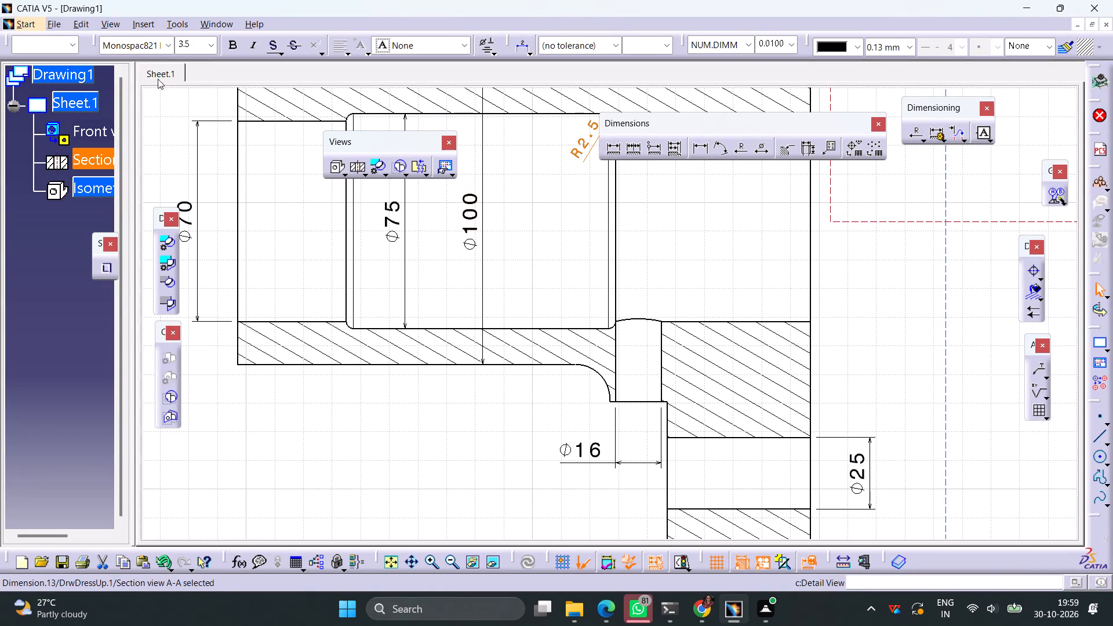
{"action": "left_click", "coordinate": [210, 42]}
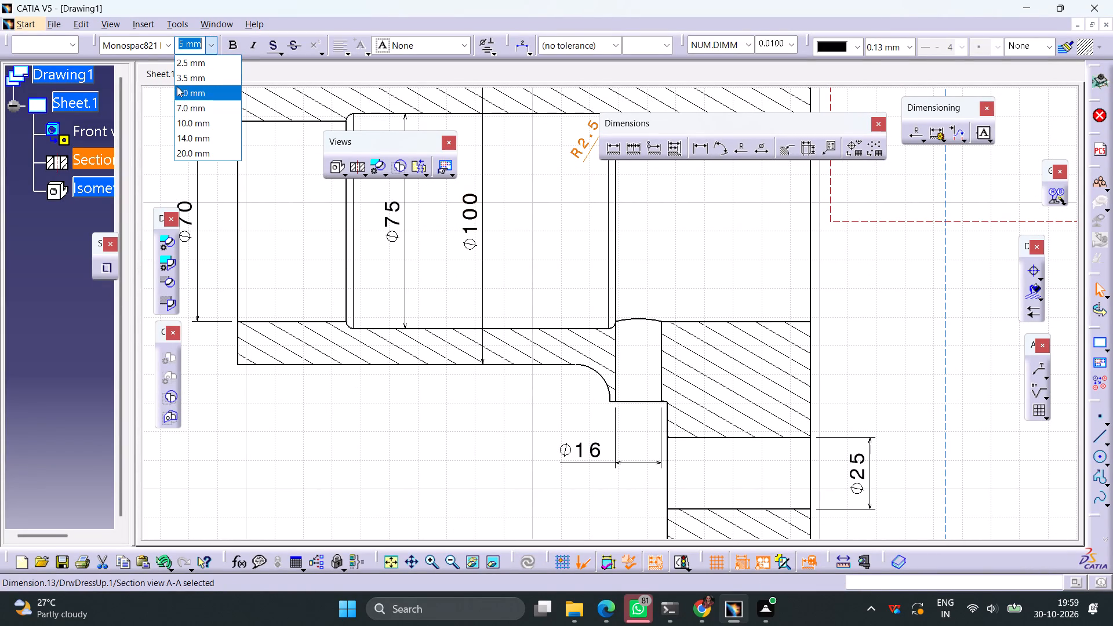
{"action": "left_click", "coordinate": [177, 86]}
Dimension the lower lug's width below its bottom edge in section view A-A.
{"action": "middle_click_drag", "start_coordinate": [456, 279], "coordinate": [458, 344], "text": "ctrl"}
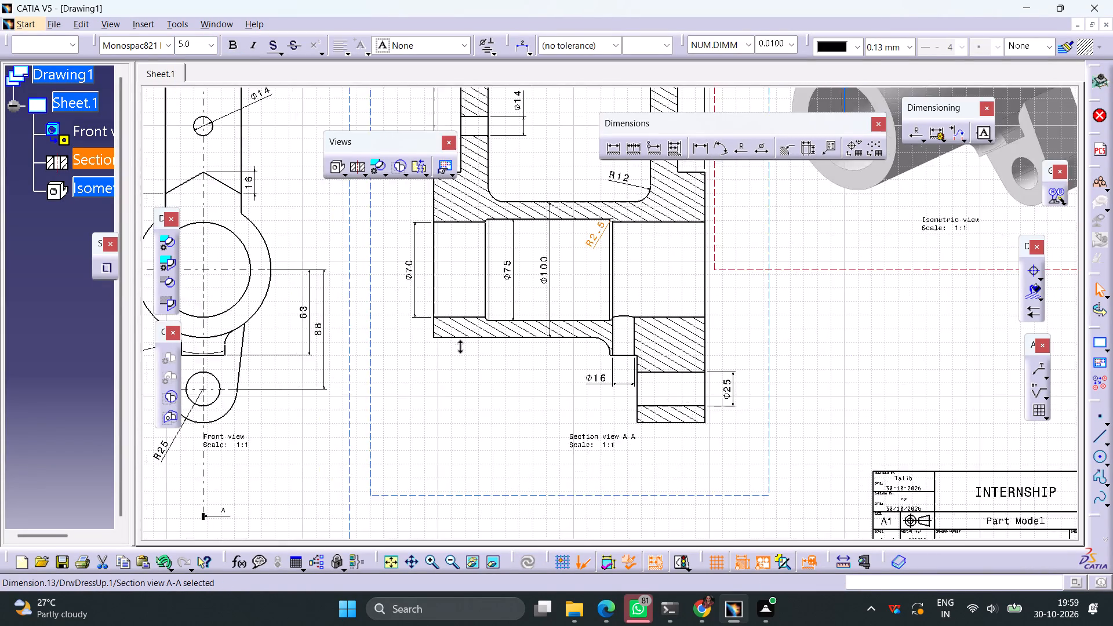
{"action": "middle_click_drag", "start_coordinate": [458, 344], "coordinate": [458, 352], "text": "ctrl"}
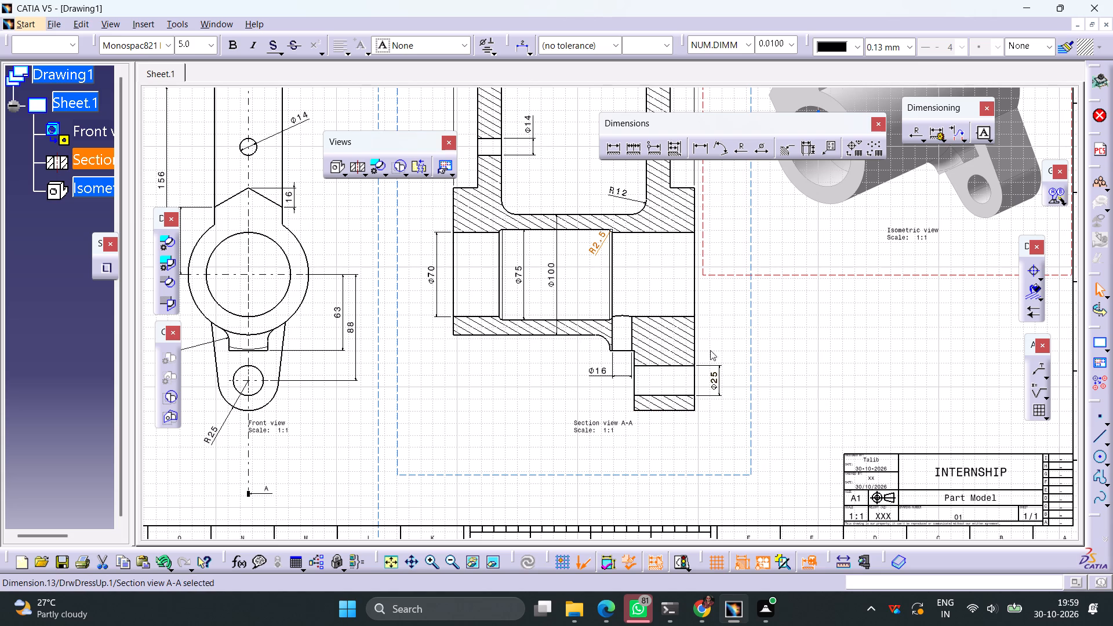
{"action": "left_click", "coordinate": [696, 150]}
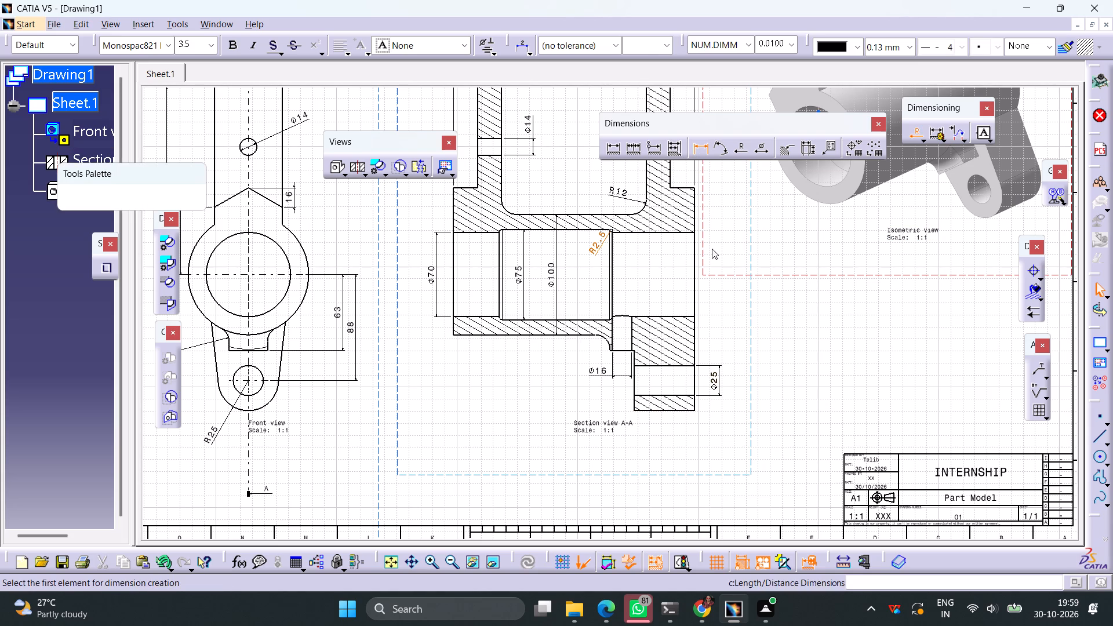
{"action": "left_click", "coordinate": [677, 413]}
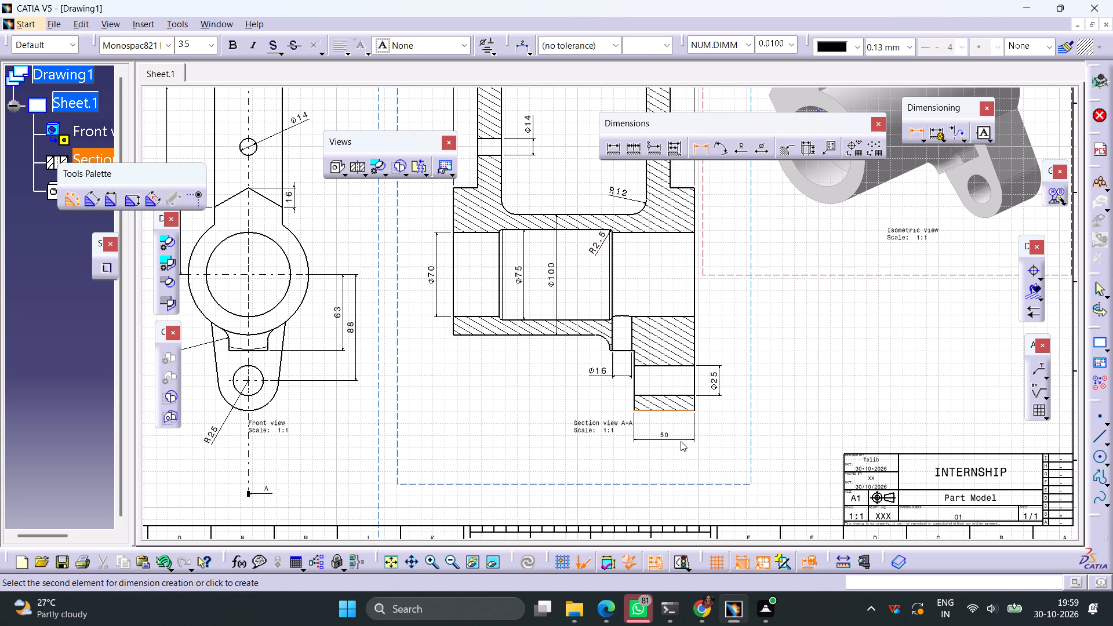
{"action": "left_click", "coordinate": [681, 441]}
Move the Section view A-A label down and left, clear of the lower lug's width dimension.
{"action": "left_click_drag", "start_coordinate": [591, 432], "coordinate": [555, 449]}
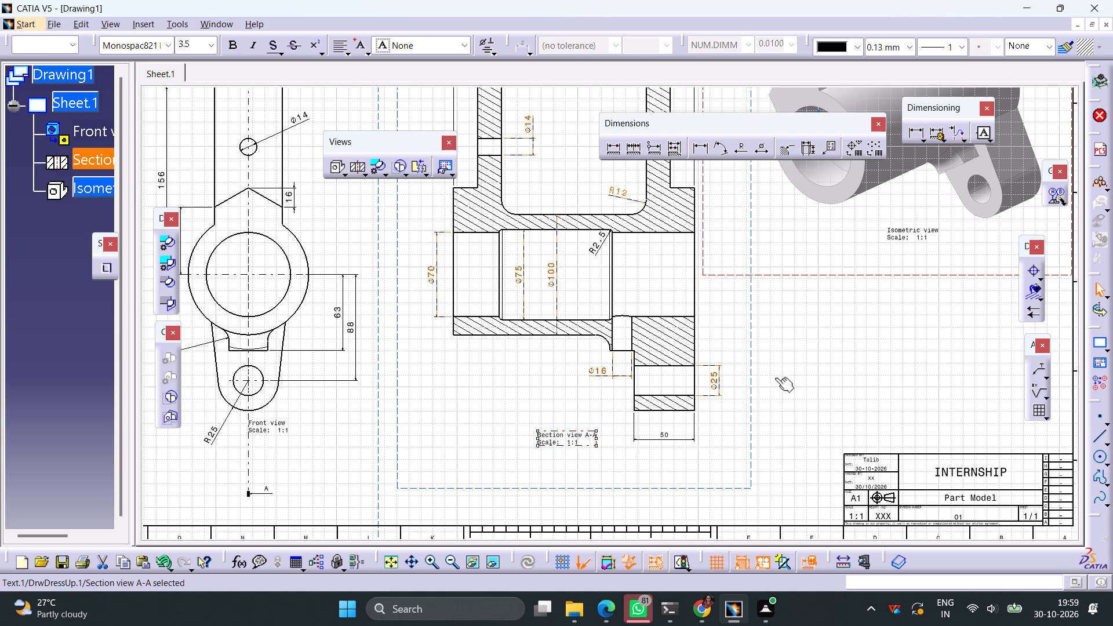
Add an axis line through the small vertical hole beside the lower lug in section view A-A.
{"action": "left_click", "coordinate": [1041, 275]}
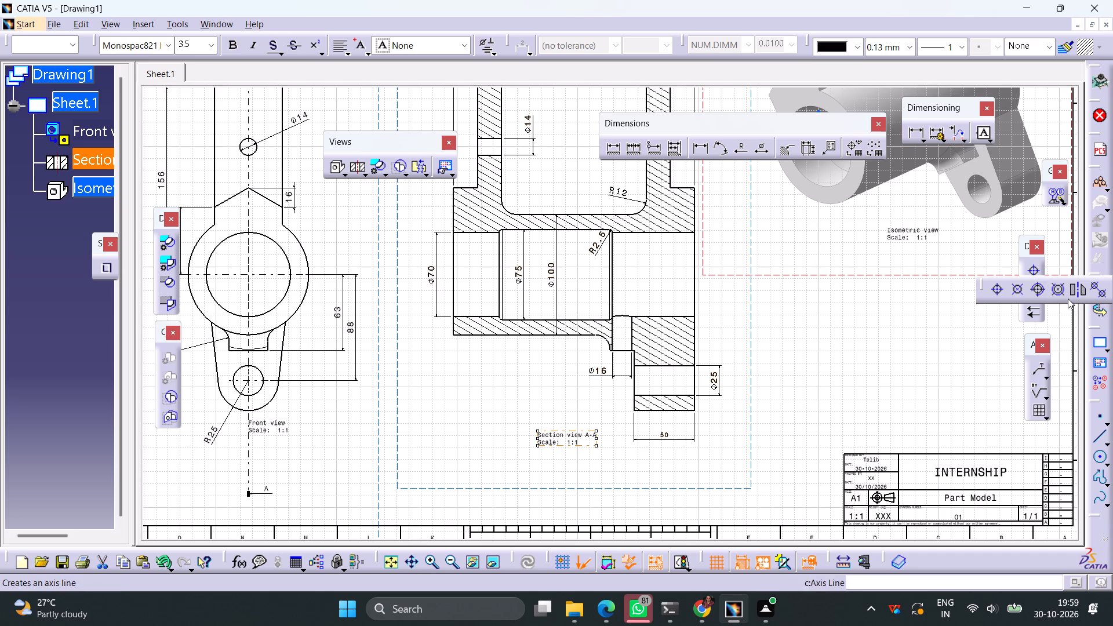
{"action": "left_click", "coordinate": [1075, 290]}
{"action": "left_click", "coordinate": [633, 345]}
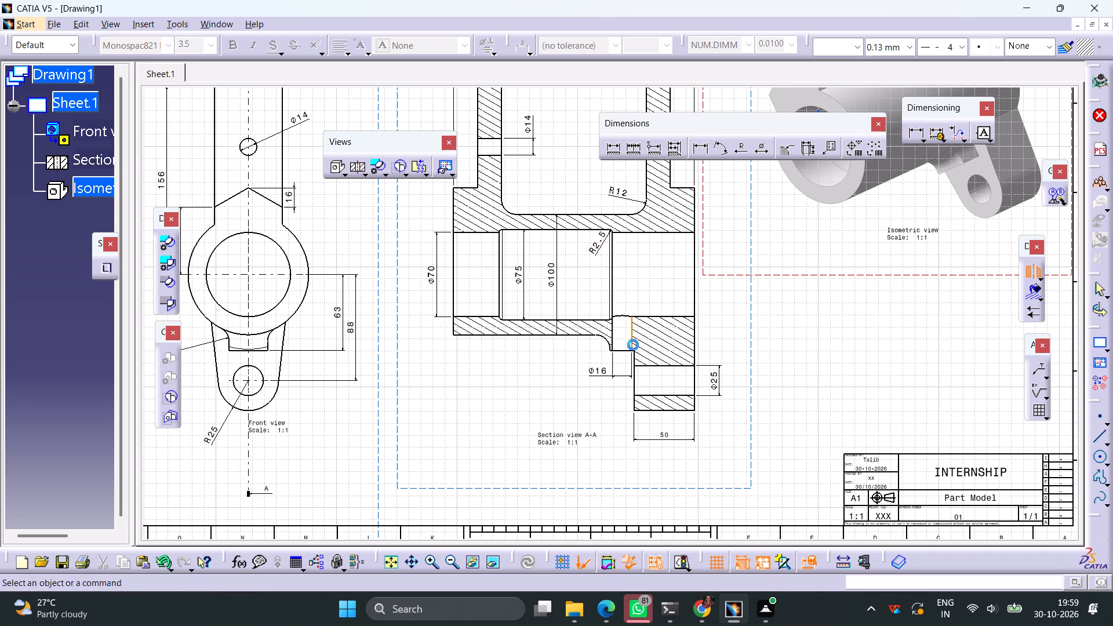
Dimension from the small vertical hole's axis to the lug's outer face, below the lug width dimension in section view A-A, with 5.0 mm text.
{"action": "left_click", "coordinate": [607, 153]}
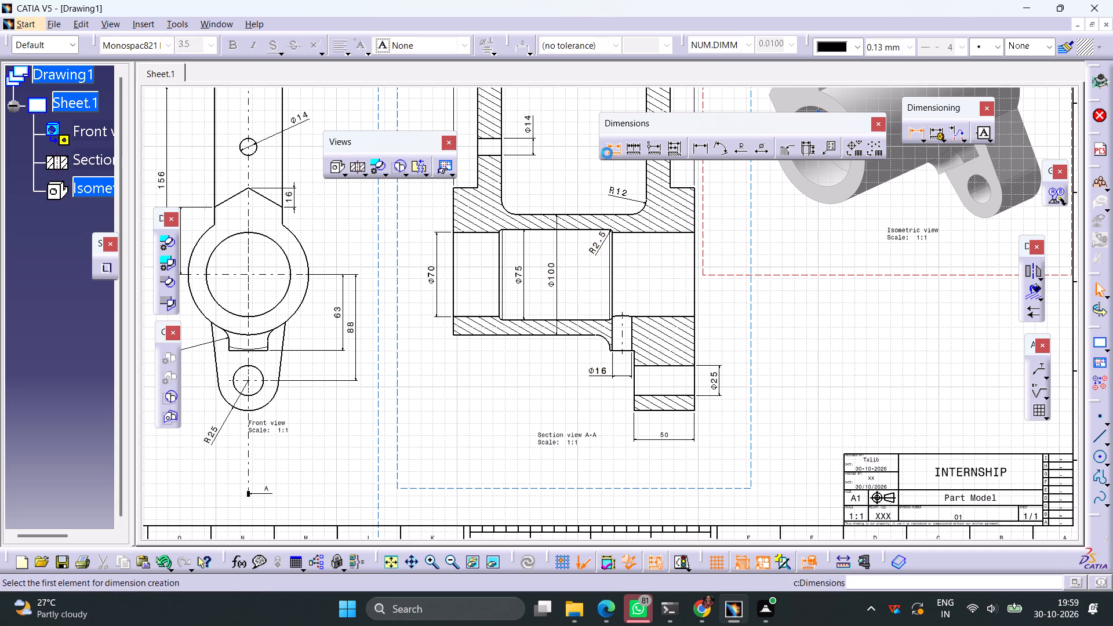
{"action": "left_click", "coordinate": [623, 339]}
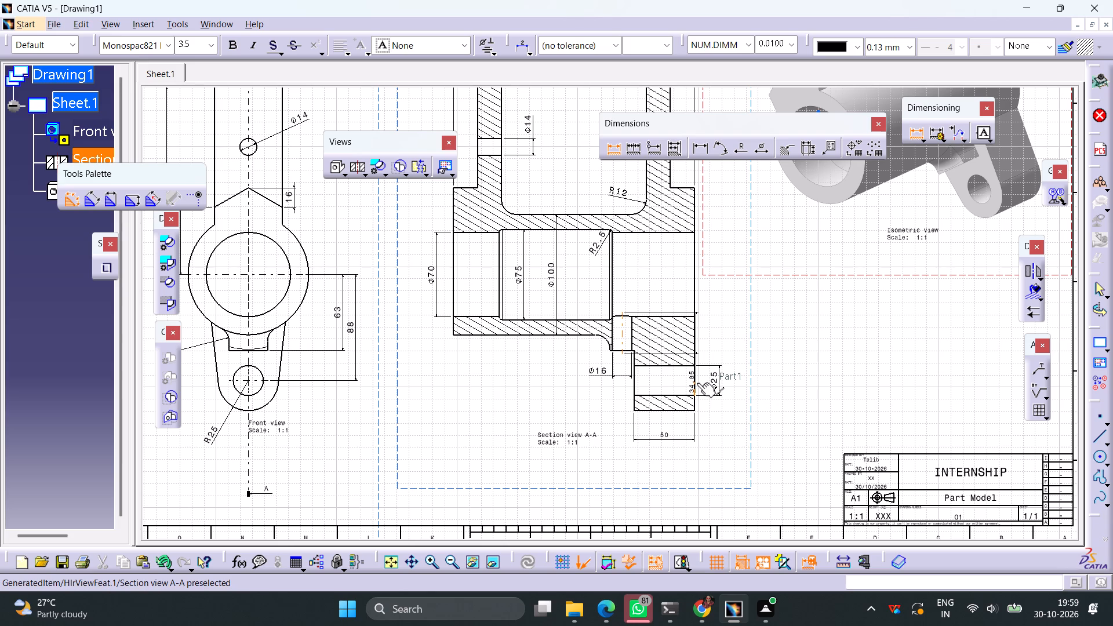
{"action": "left_click", "coordinate": [697, 383]}
{"action": "left_click", "coordinate": [677, 460]}
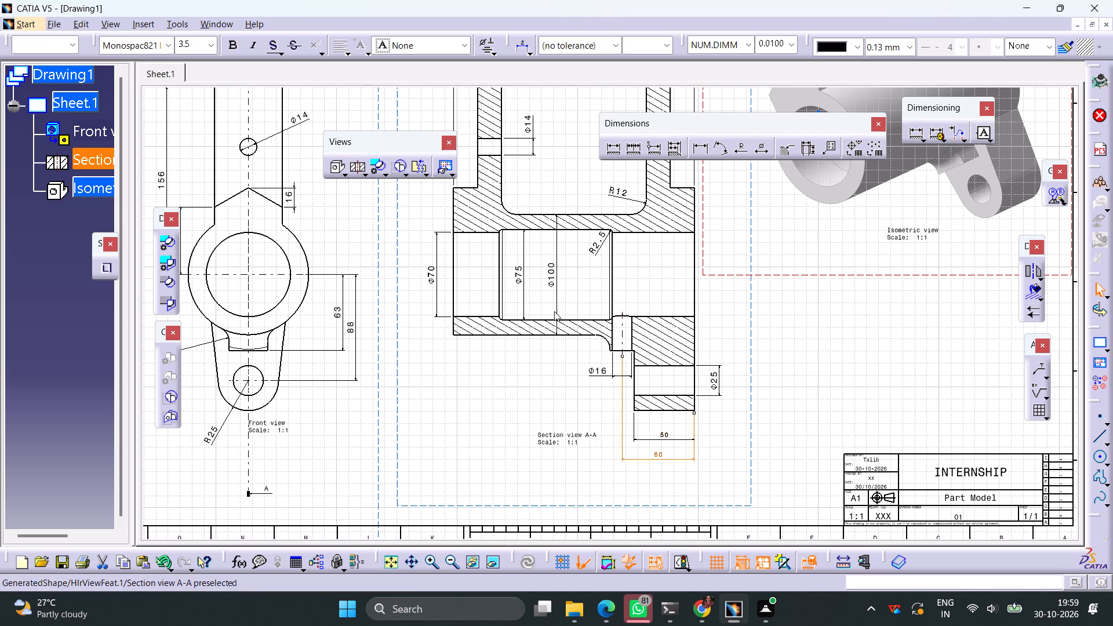
{"action": "left_click", "coordinate": [209, 48]}
{"action": "left_click", "coordinate": [203, 89]}
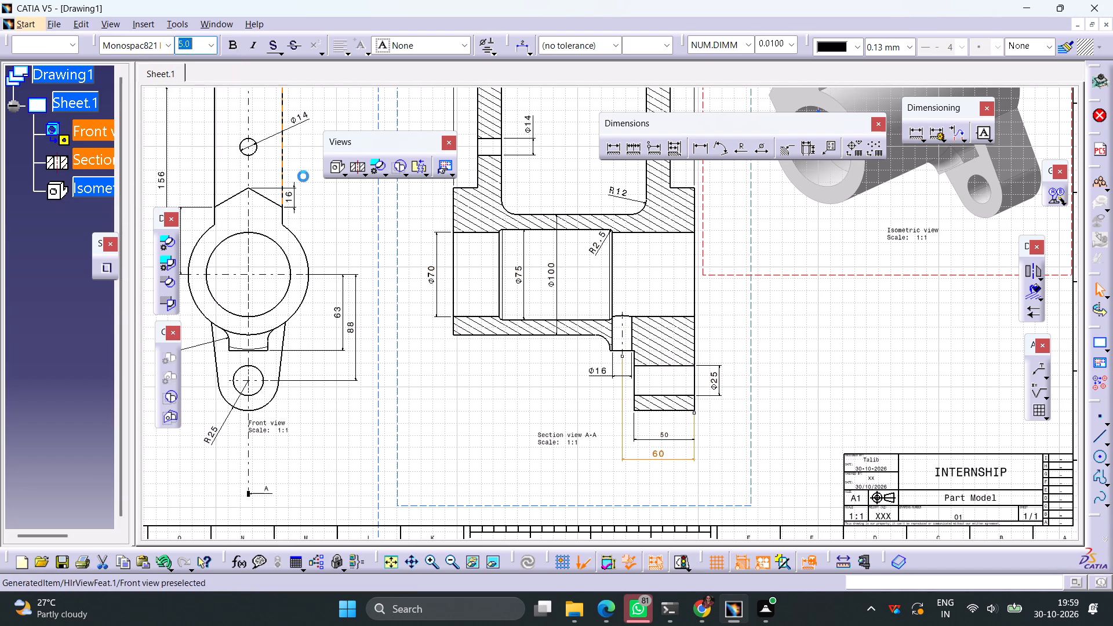
Set the text size of the lower lug's width dimension in section view A-A to 5.0 mm.
{"action": "left_click", "coordinate": [663, 436]}
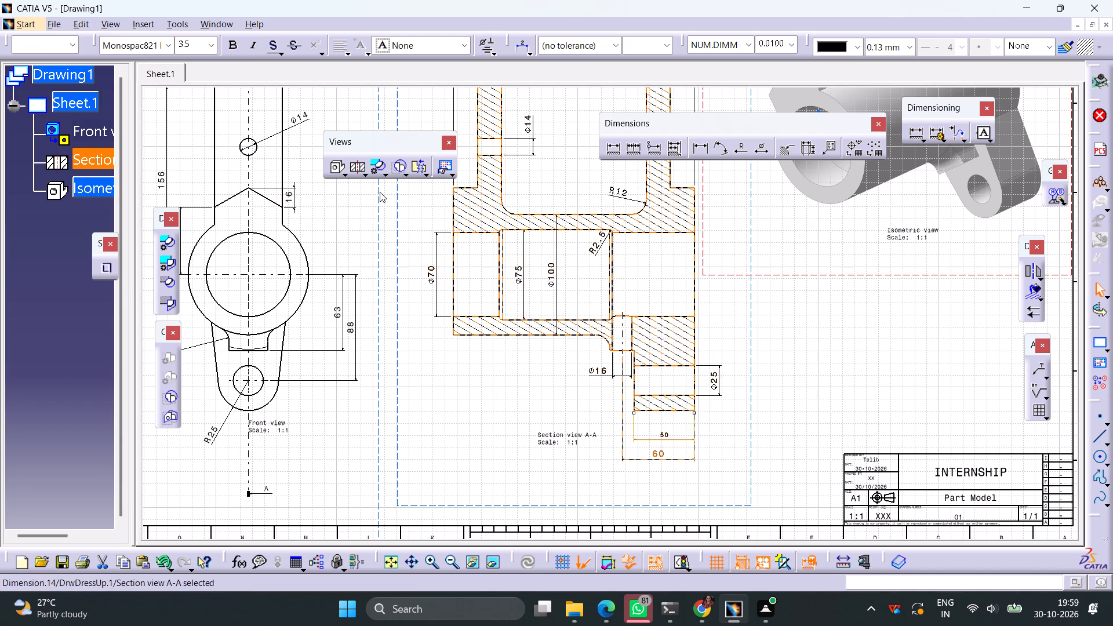
{"action": "left_click", "coordinate": [212, 48]}
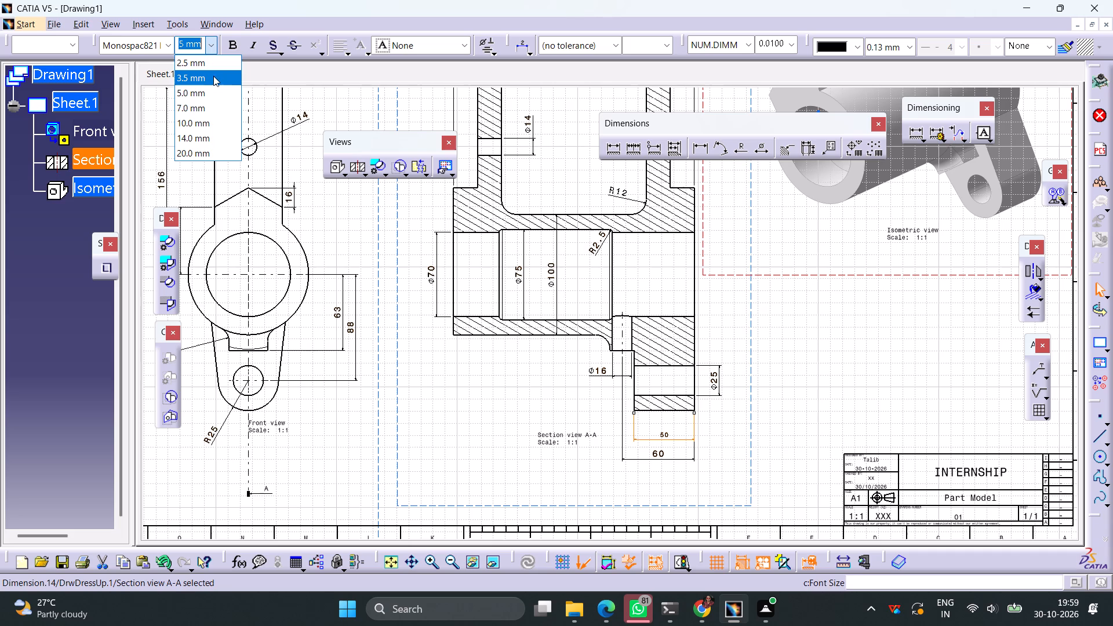
{"action": "left_click", "coordinate": [203, 90]}
Move the Front view label down and slightly right, beside the lower end of the section line.
{"action": "middle_click_drag", "start_coordinate": [465, 264], "coordinate": [467, 343], "text": "ctrl"}
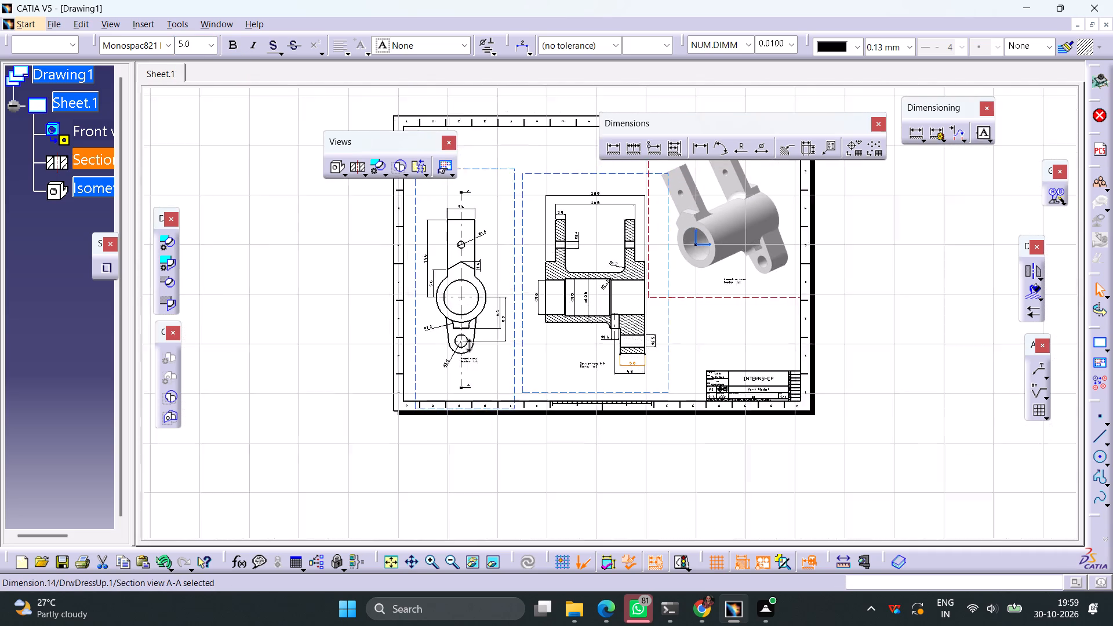
{"action": "middle_click_drag", "start_coordinate": [467, 343], "coordinate": [467, 356], "text": "ctrl"}
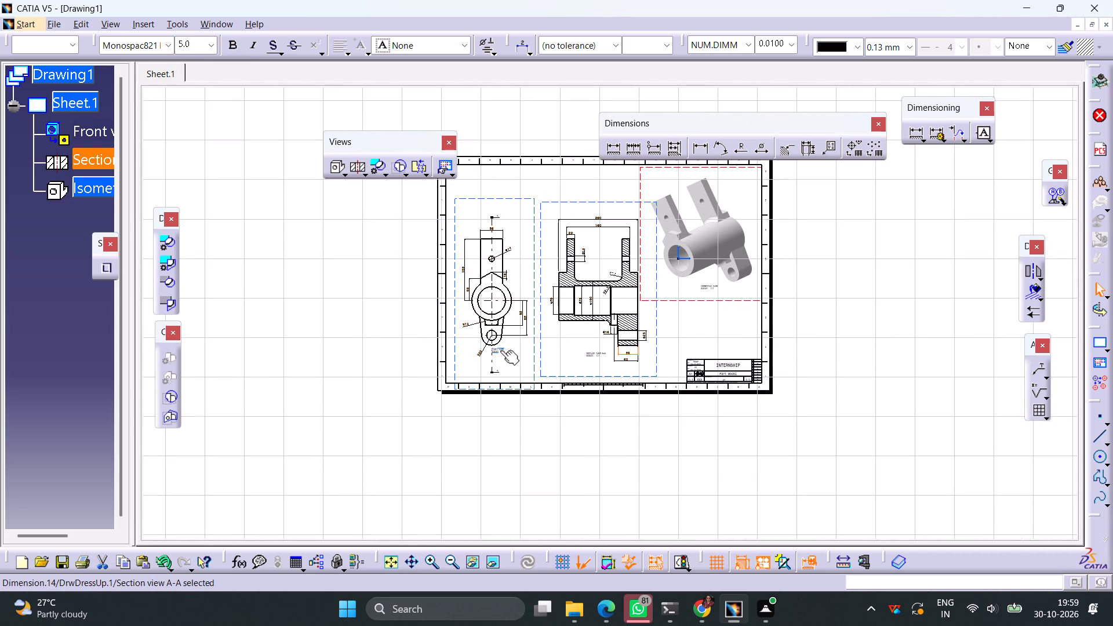
{"action": "left_click_drag", "start_coordinate": [500, 350], "coordinate": [512, 368]}
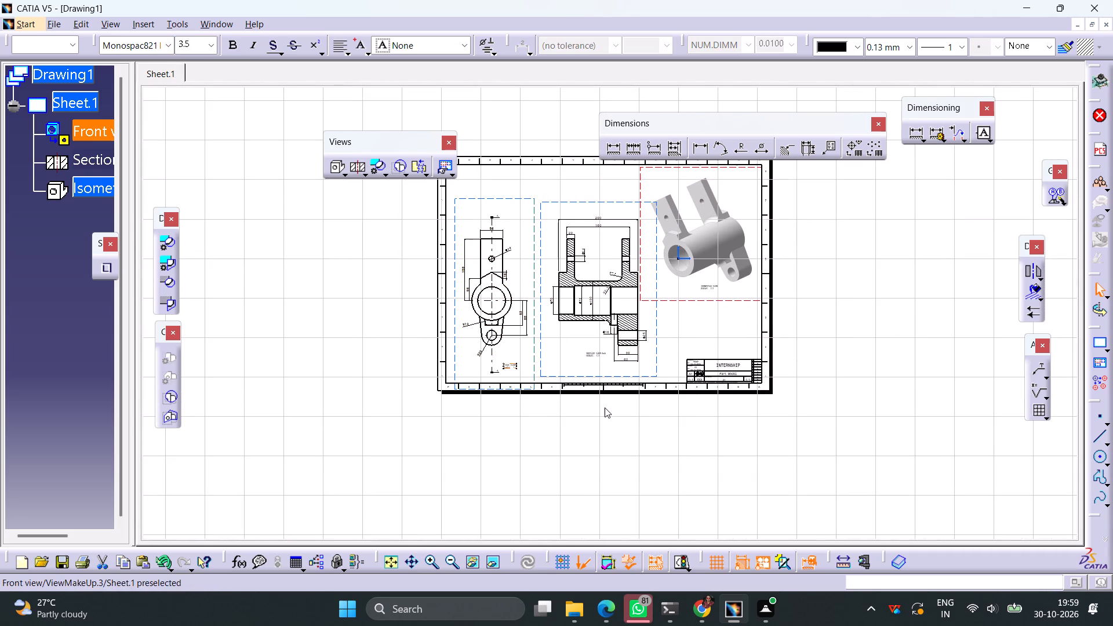
Set the text size of the lower and upper section-line letters A in the front view to 7.0 mm.
{"action": "middle_click_drag", "start_coordinate": [609, 410], "coordinate": [616, 354], "text": "ctrl"}
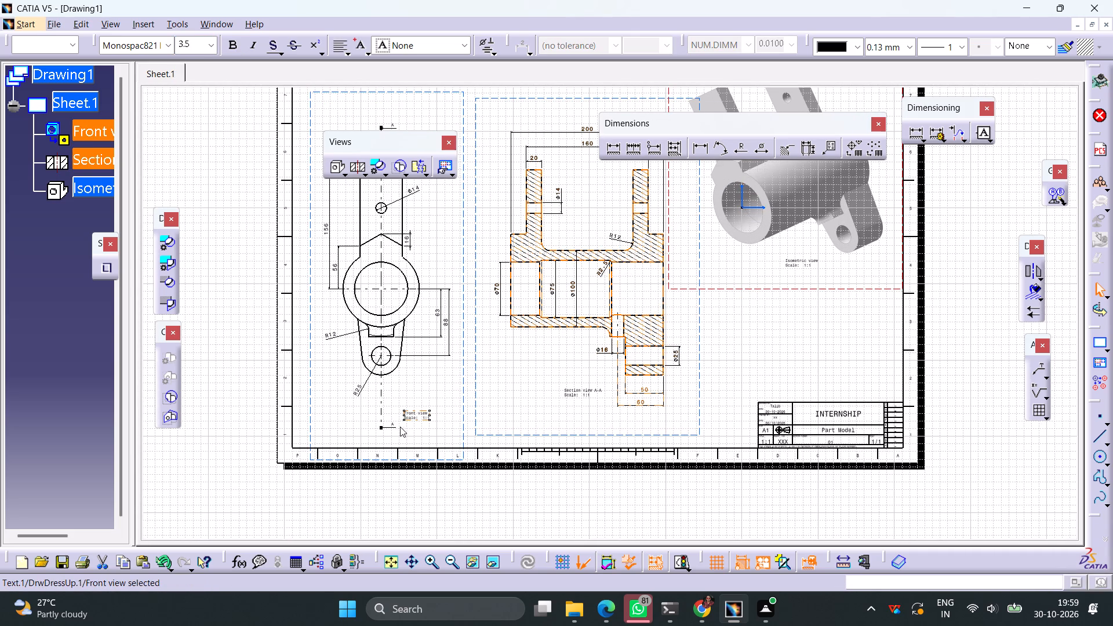
{"action": "left_click", "coordinate": [393, 425]}
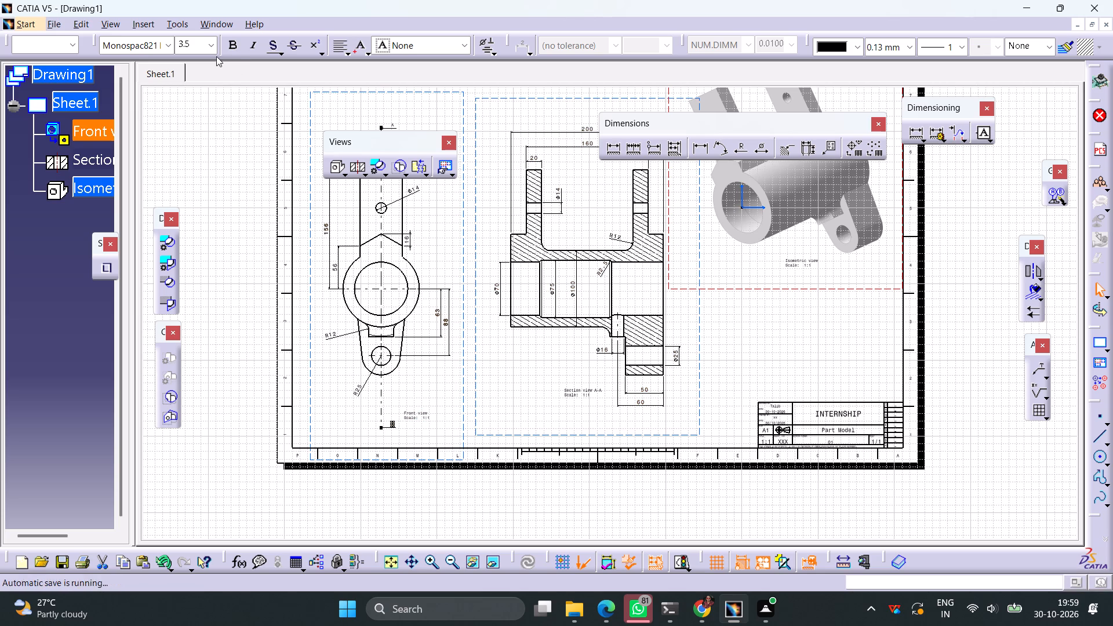
{"action": "left_click", "coordinate": [209, 49]}
{"action": "left_click", "coordinate": [198, 106]}
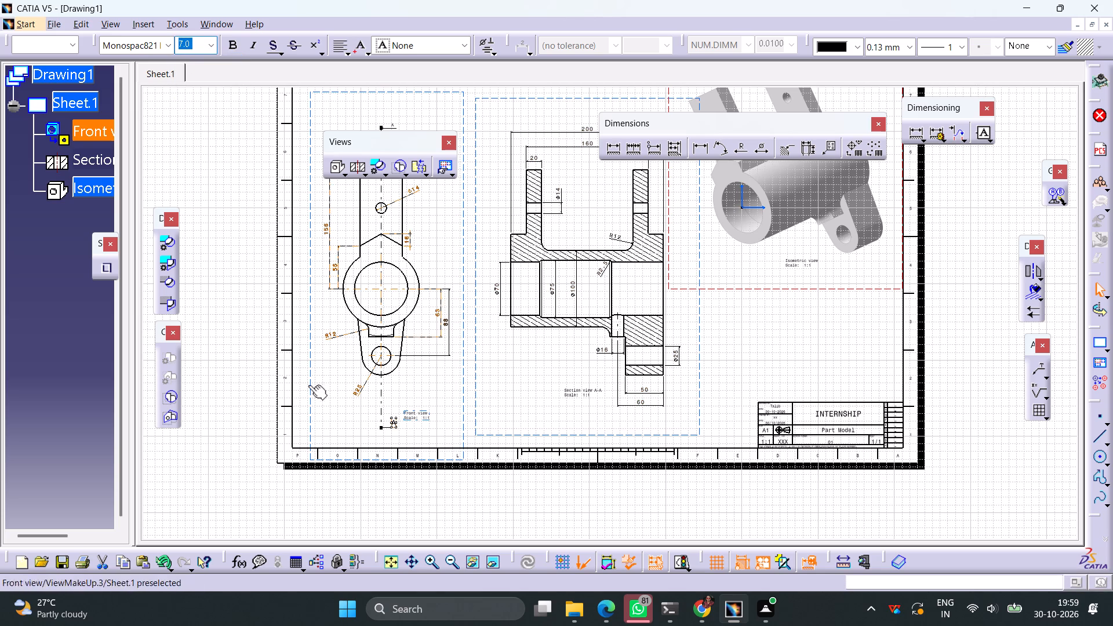
{"action": "left_click", "coordinate": [331, 419]}
{"action": "middle_click_drag", "start_coordinate": [445, 370], "coordinate": [459, 460]}
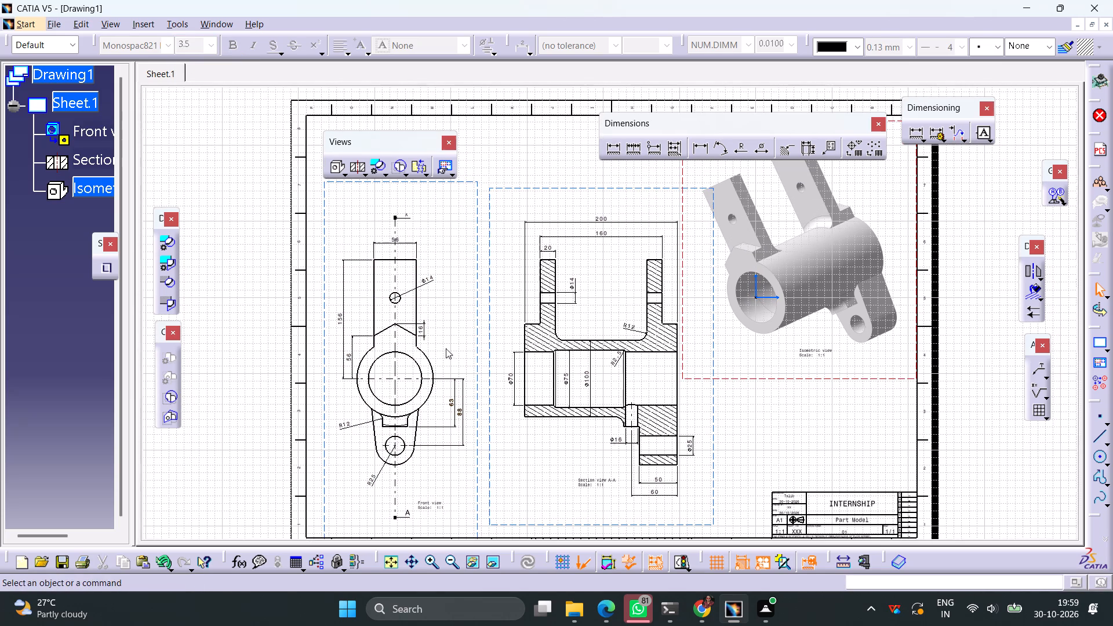
{"action": "left_click", "coordinate": [407, 217]}
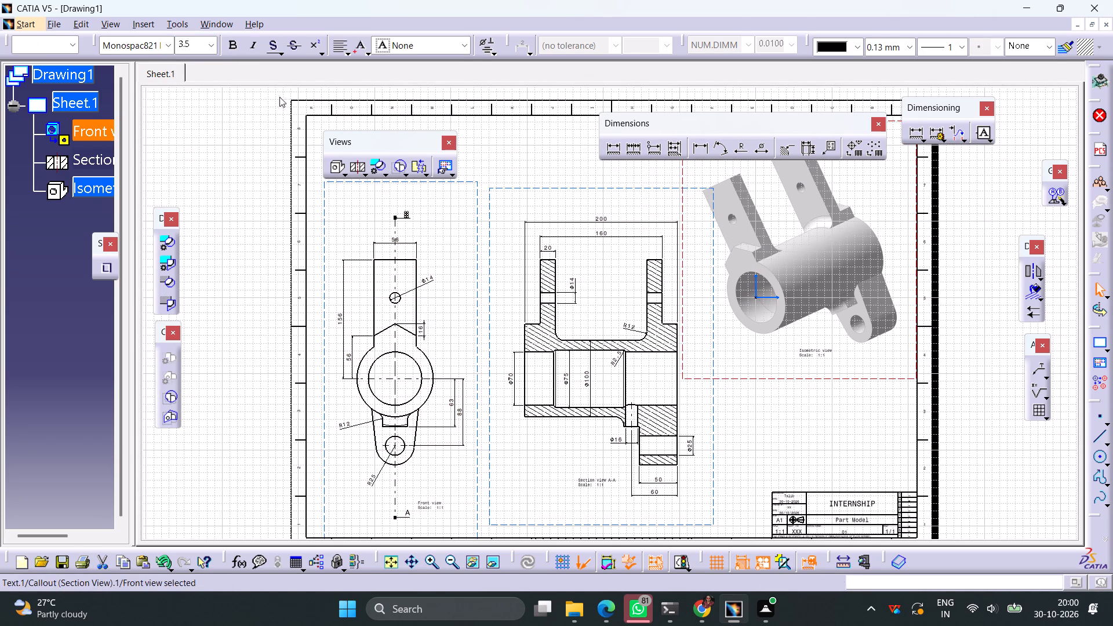
{"action": "left_click", "coordinate": [208, 47]}
{"action": "left_click", "coordinate": [200, 103]}
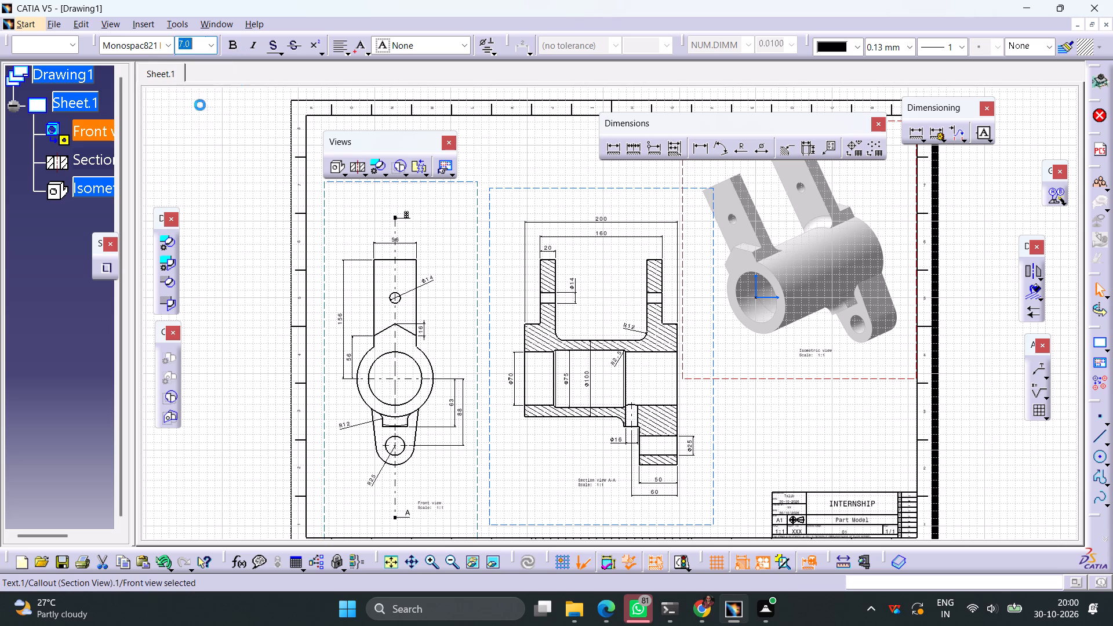
{"action": "left_click", "coordinate": [270, 265]}
Set the text size of the Front view, Section view A-A and Isometric view labels to 10.0 mm.
{"action": "middle_click_drag", "start_coordinate": [413, 283], "coordinate": [413, 302], "text": "ctrl"}
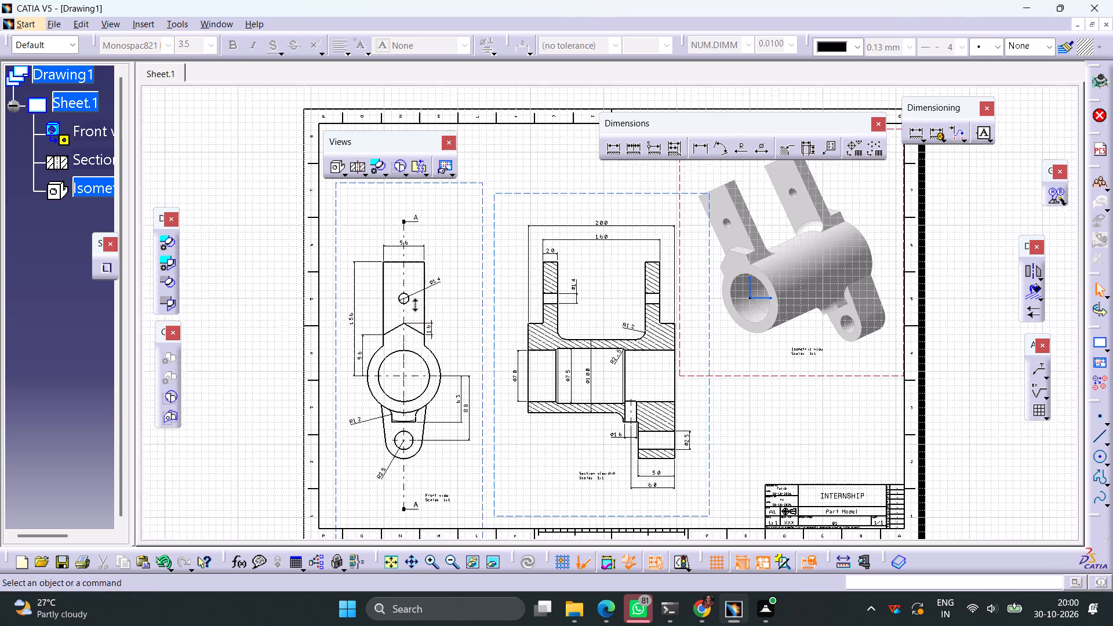
{"action": "middle_click_drag", "start_coordinate": [413, 302], "coordinate": [414, 316], "text": "ctrl"}
{"action": "left_click", "coordinate": [489, 442]}
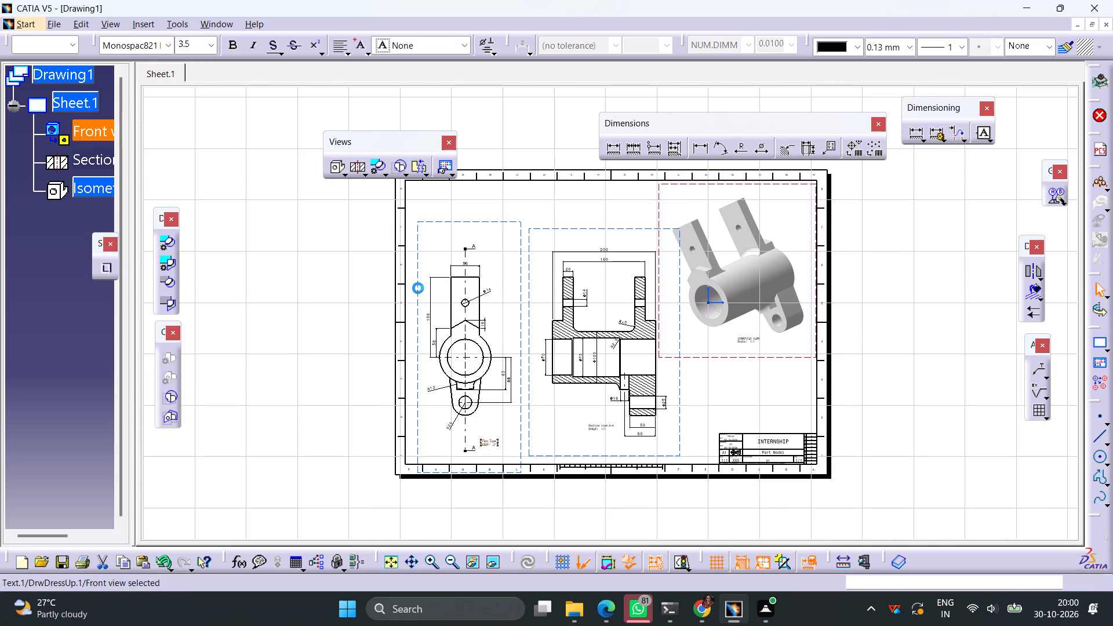
{"action": "left_click", "coordinate": [213, 47]}
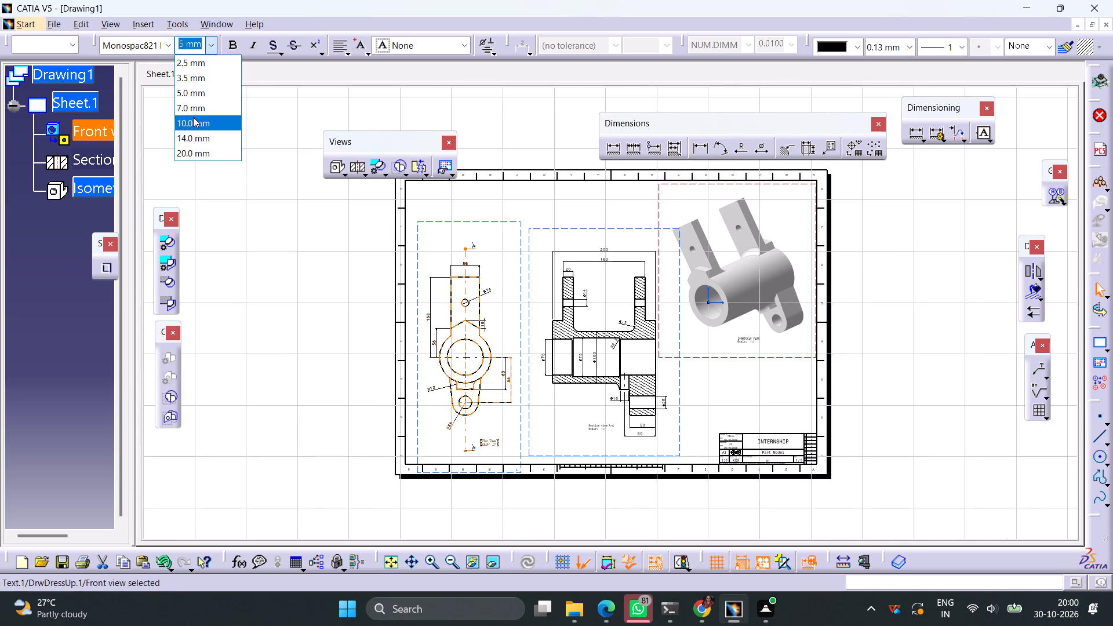
{"action": "left_click", "coordinate": [193, 119]}
{"action": "left_click", "coordinate": [605, 428]}
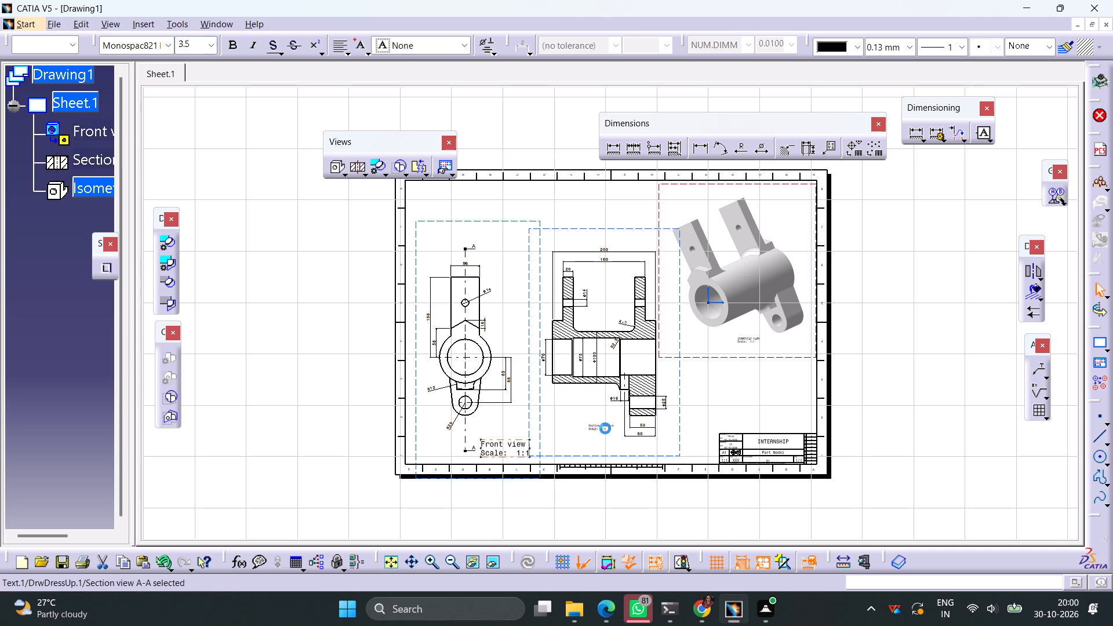
{"action": "left_click", "coordinate": [205, 46]}
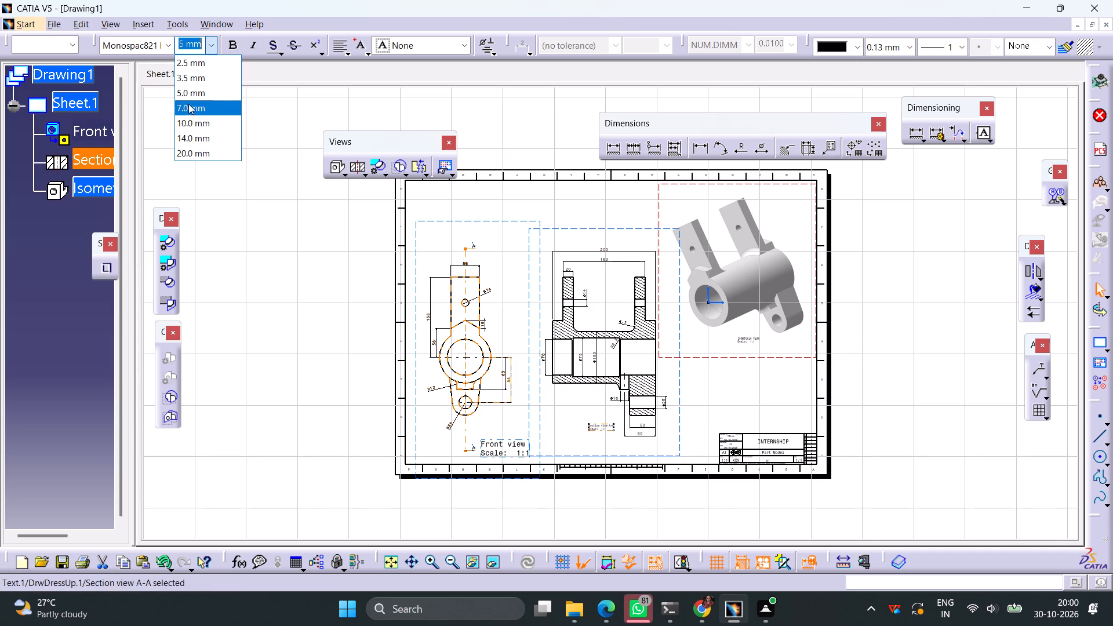
{"action": "left_click", "coordinate": [190, 126]}
{"action": "left_click", "coordinate": [750, 337]}
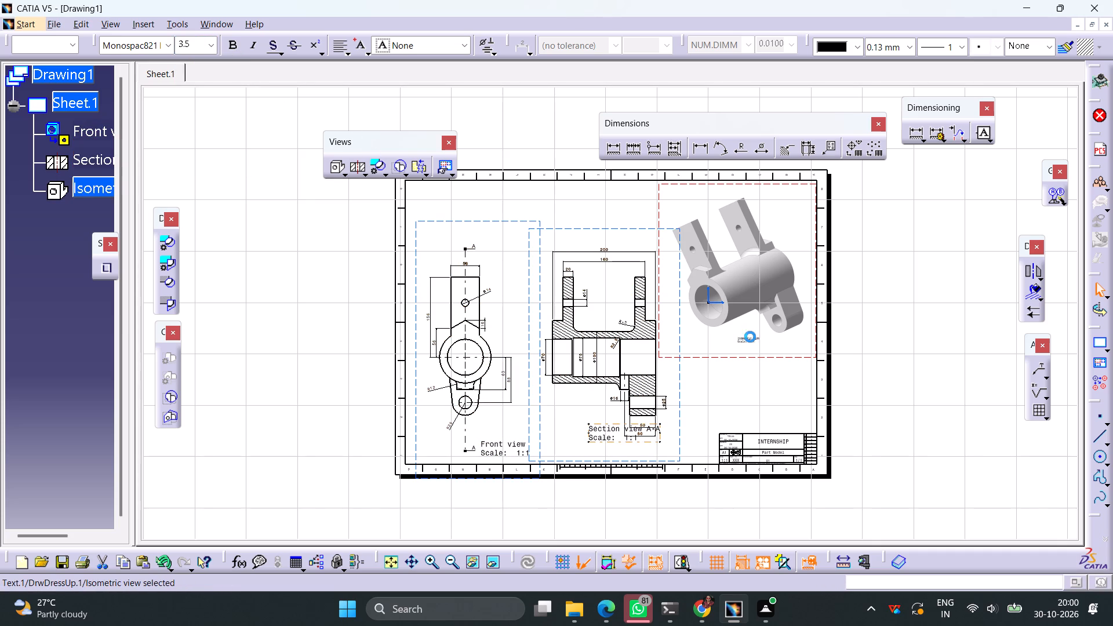
{"action": "left_click", "coordinate": [212, 46]}
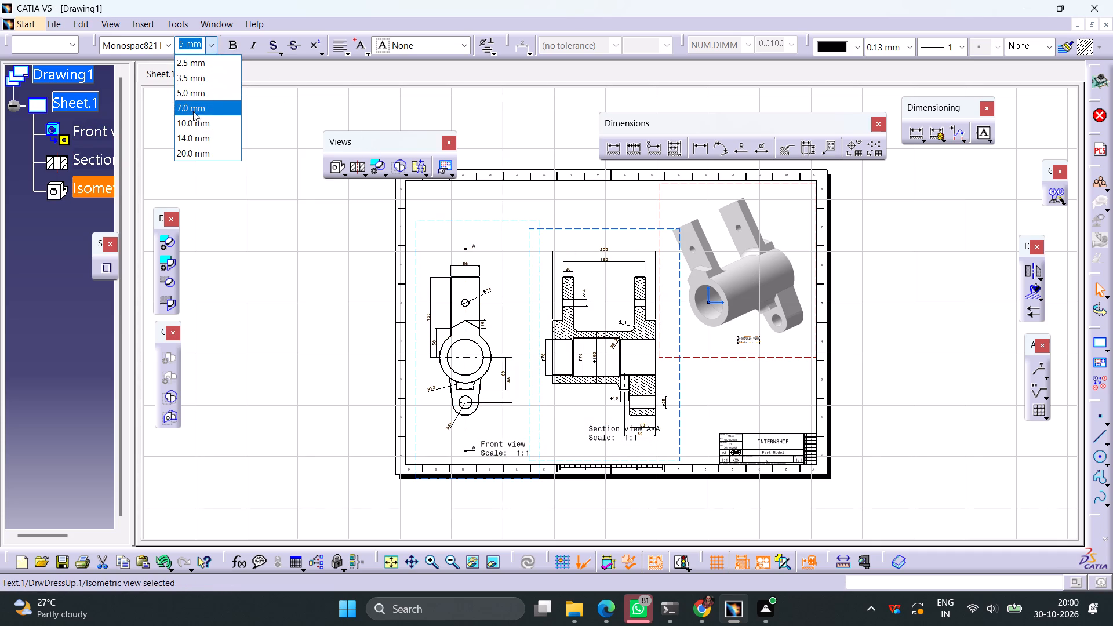
{"action": "left_click", "coordinate": [199, 126]}
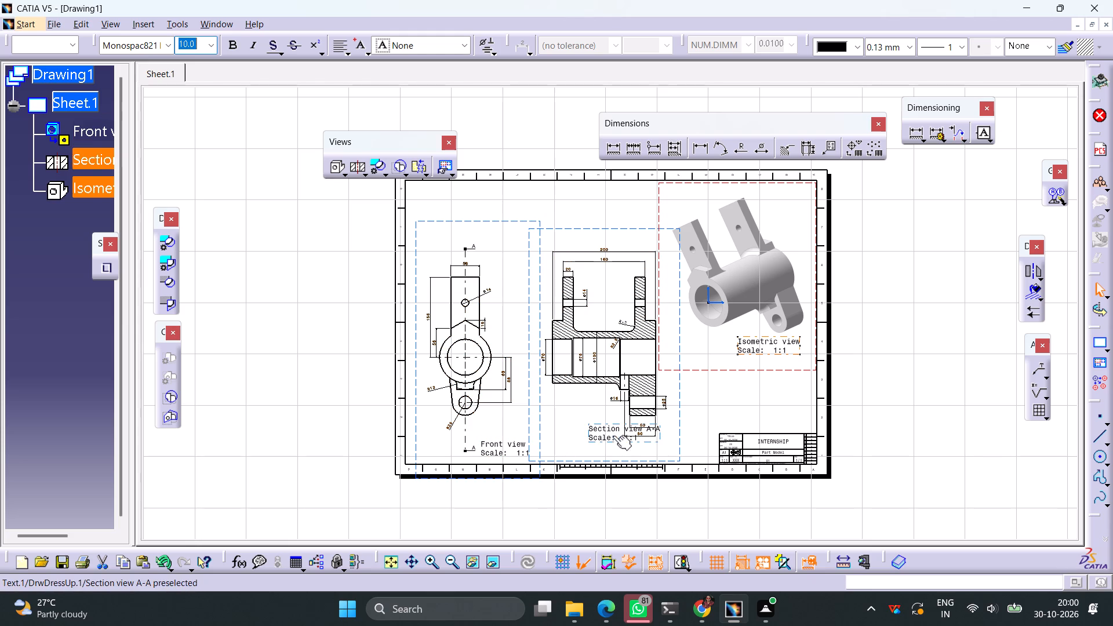
Move the Section view A-A label down and slightly left, away from the lug dimensions.
{"action": "left_click_drag", "start_coordinate": [609, 432], "coordinate": [603, 443]}
Hide the sketcher grid and the view frames on the sheet.
{"action": "left_click", "coordinate": [711, 562]}
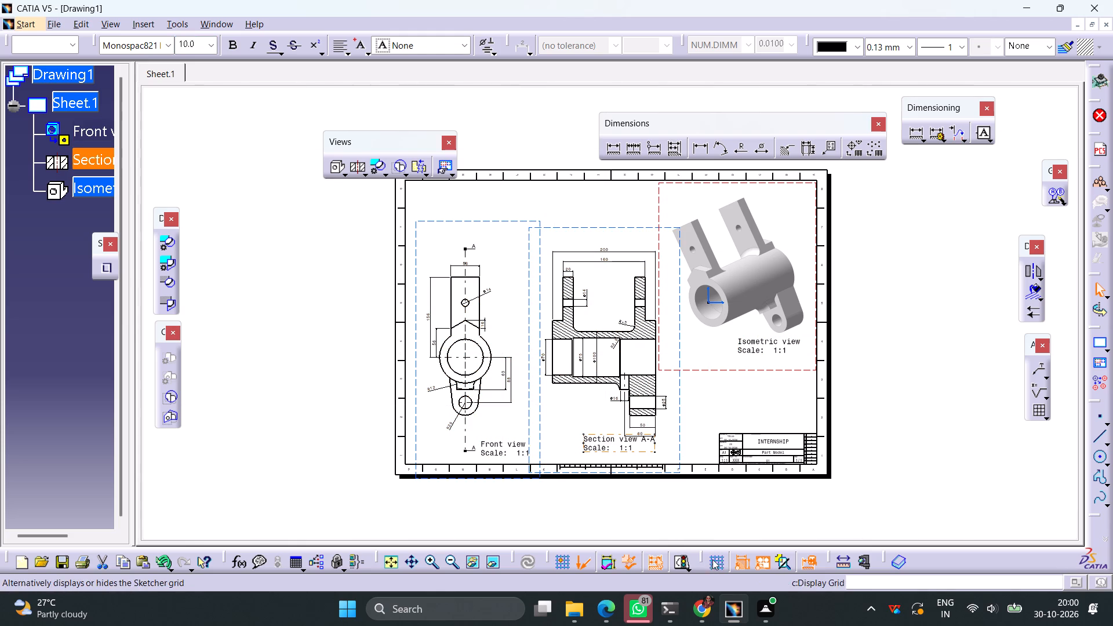
{"action": "left_click", "coordinate": [758, 562]}
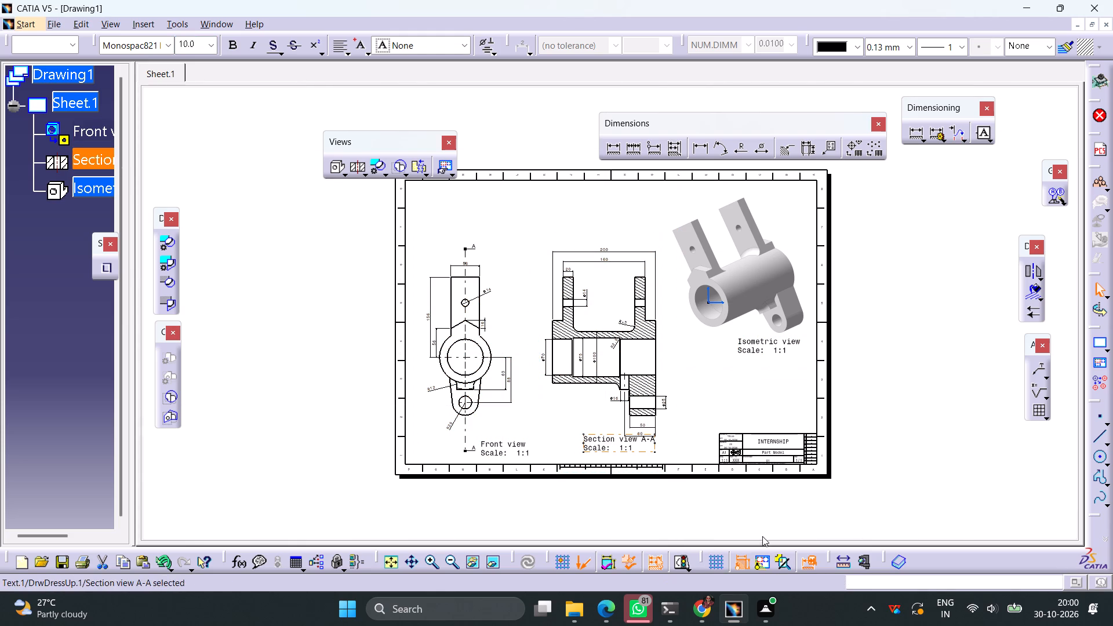
Reposition the Section view A-A label below the lug dimensions, roughly level with the Front view label.
{"action": "left_click_drag", "start_coordinate": [599, 439], "coordinate": [602, 439]}
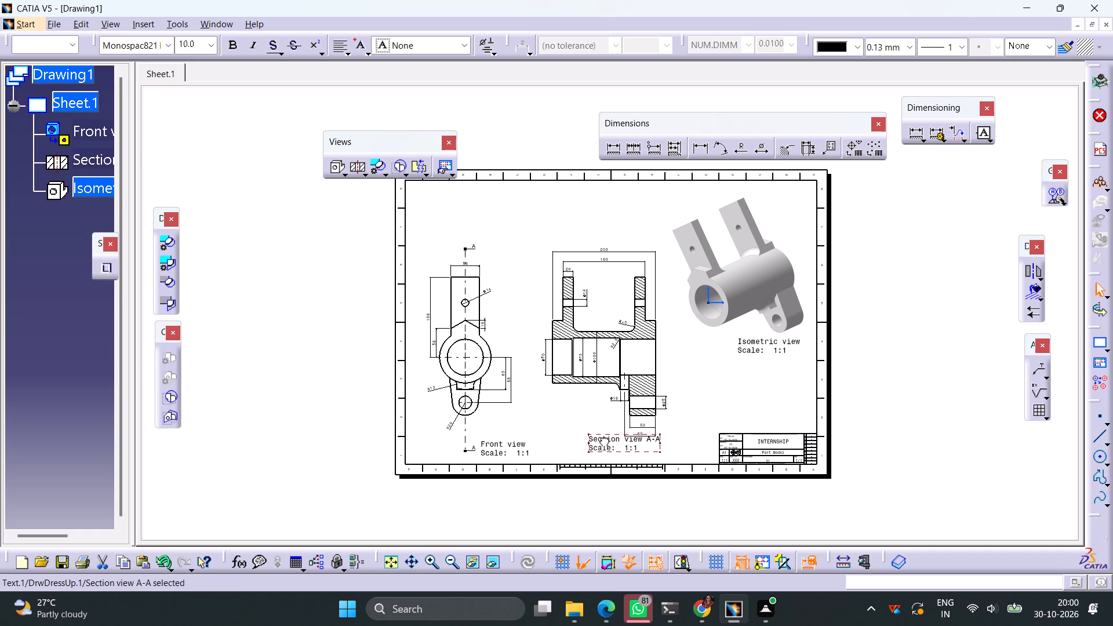
{"action": "left_click_drag", "start_coordinate": [602, 439], "coordinate": [597, 447]}
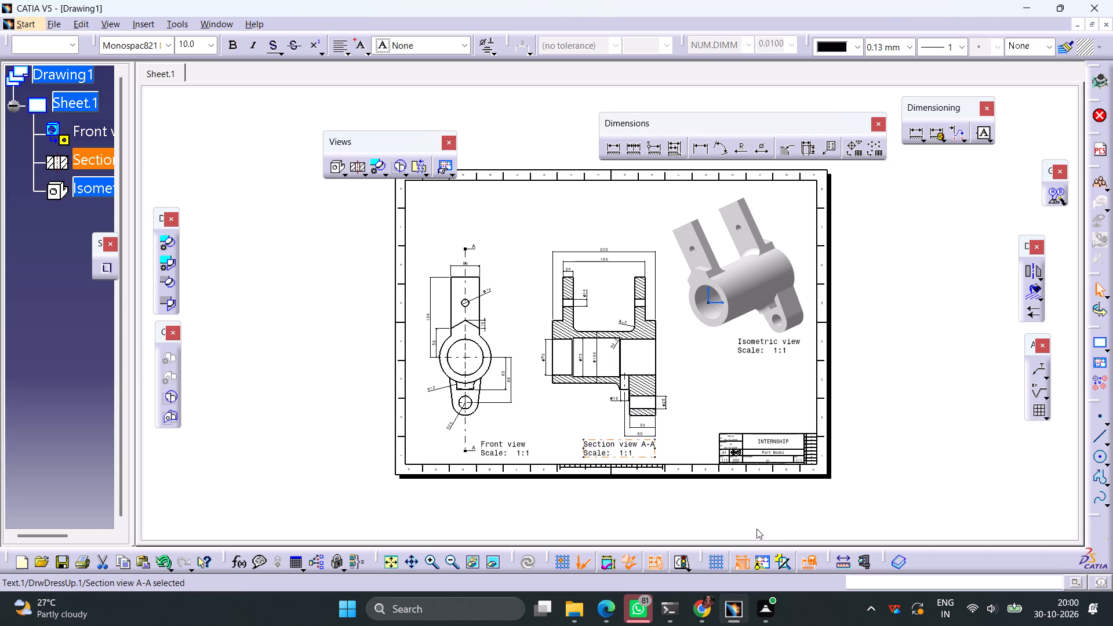
{"action": "left_click", "coordinate": [762, 526]}
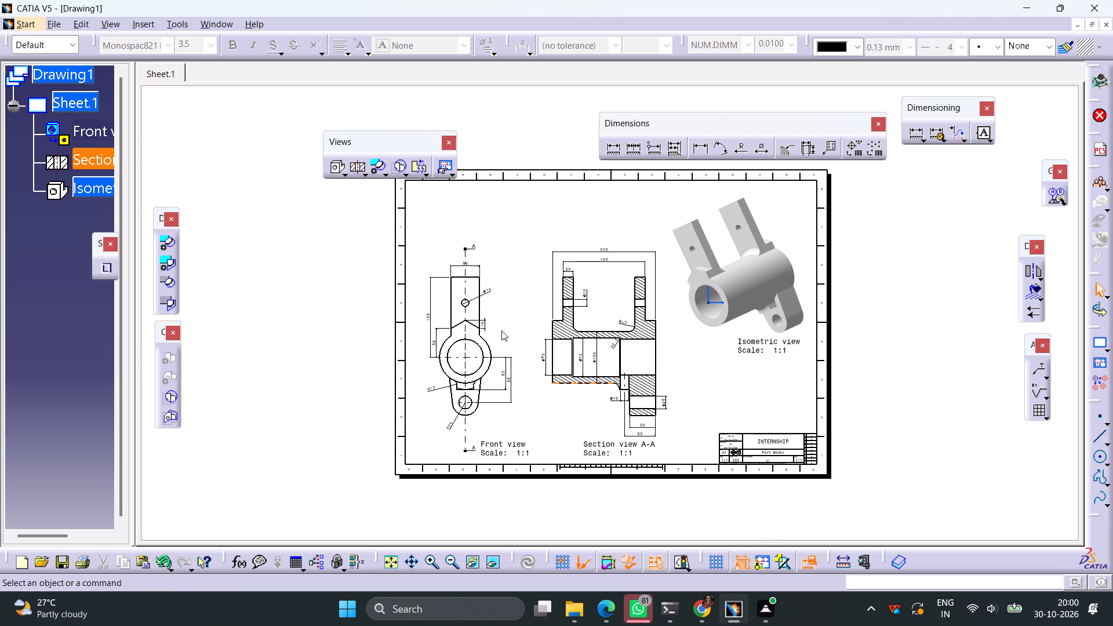
Save the drawing as Drawing1 of type CATDrawing in the internship folder, proceeding without saving the linked part.
{"action": "left_click", "coordinate": [59, 26]}
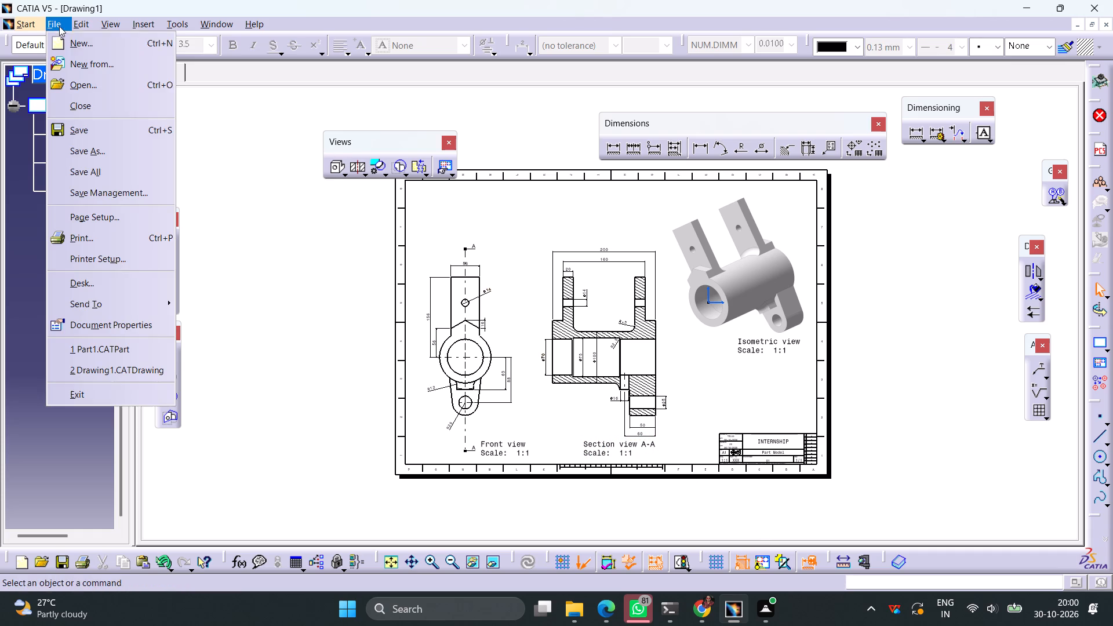
{"action": "left_click", "coordinate": [127, 147]}
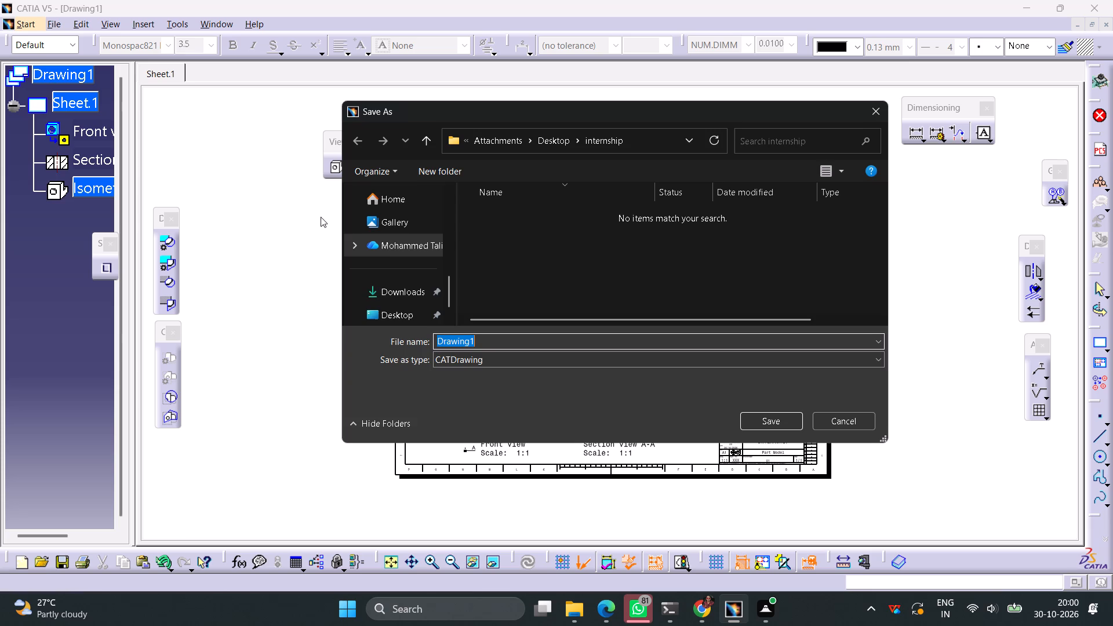
{"action": "left_click", "coordinate": [759, 423]}
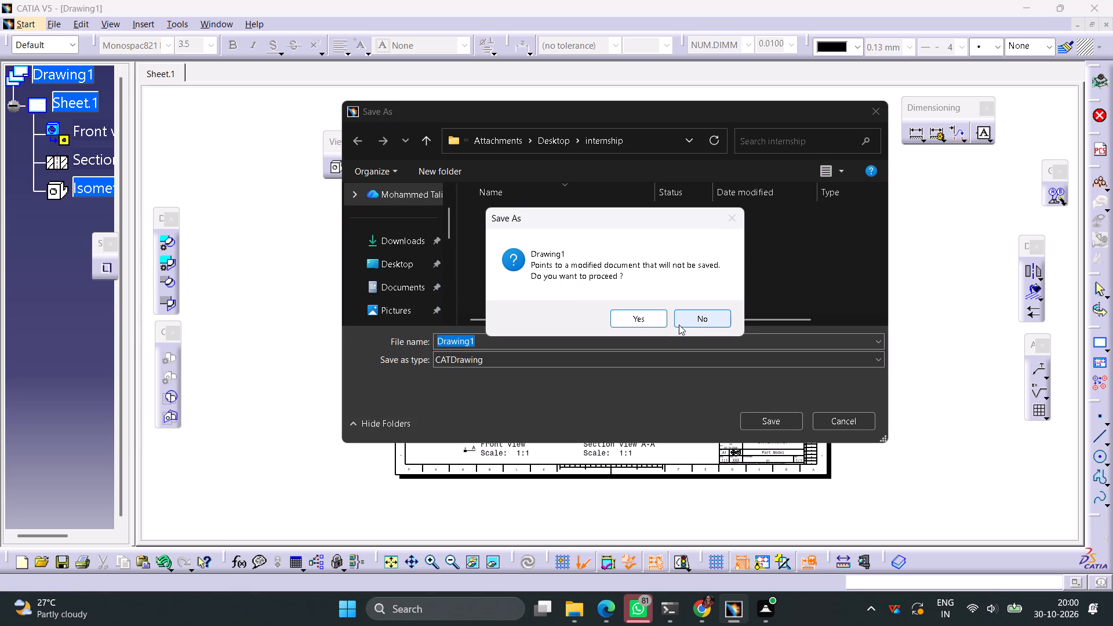
{"action": "left_click", "coordinate": [646, 323]}
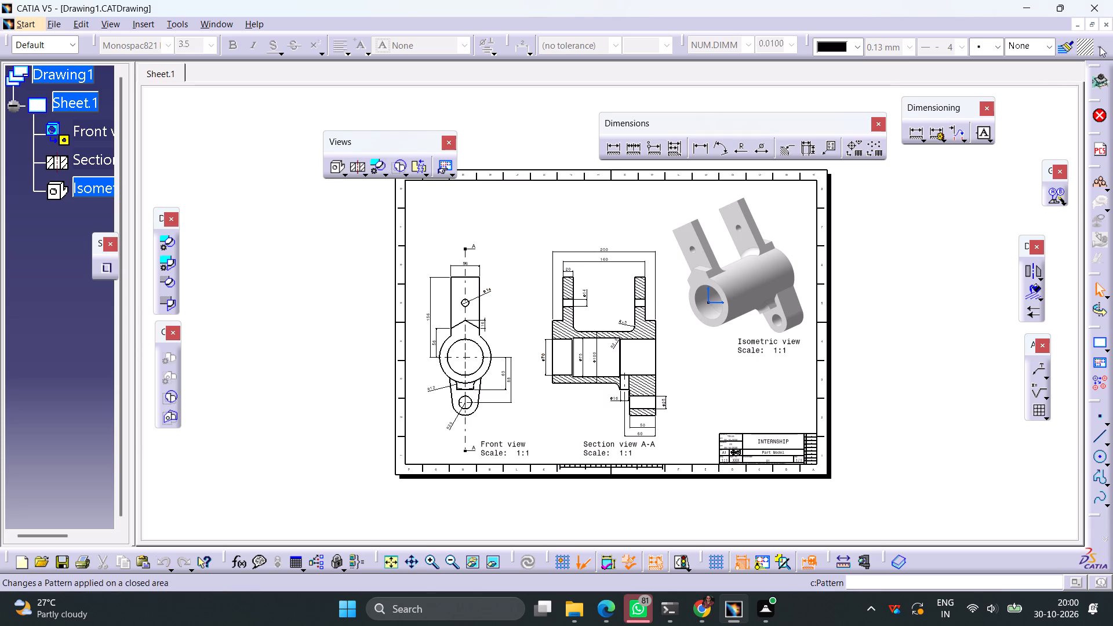
Close the drawing and the Part1 model, discarding the part's unsaved changes.
{"action": "left_click", "coordinate": [1105, 26]}
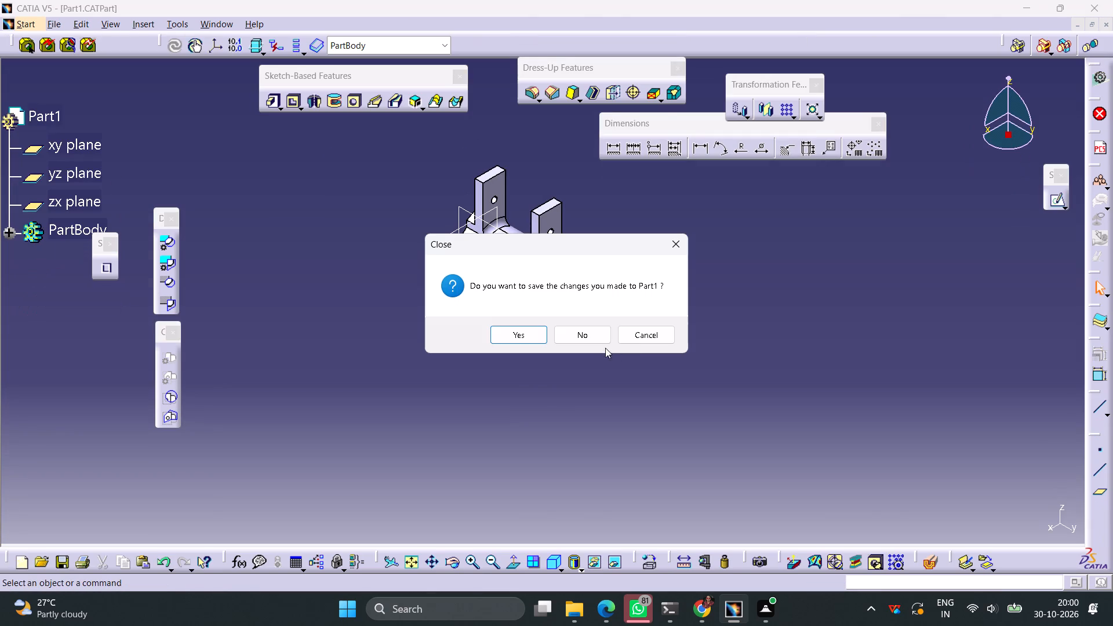
{"action": "left_click", "coordinate": [596, 342]}
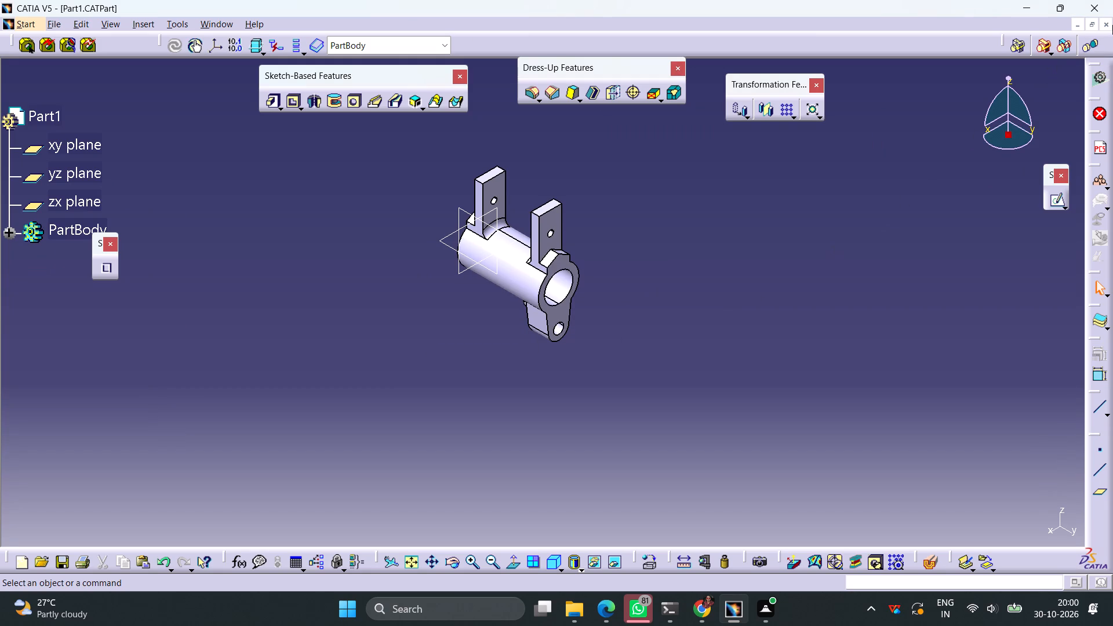
{"action": "left_click", "coordinate": [1105, 25]}
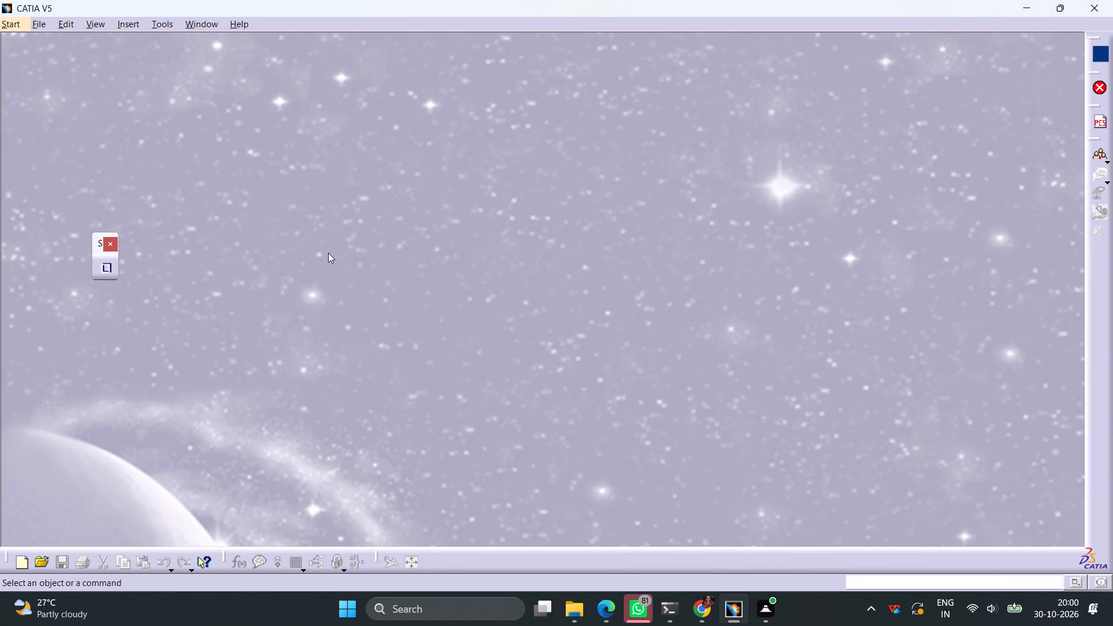
Stop the macro recording.
{"action": "left_click", "coordinate": [108, 273]}
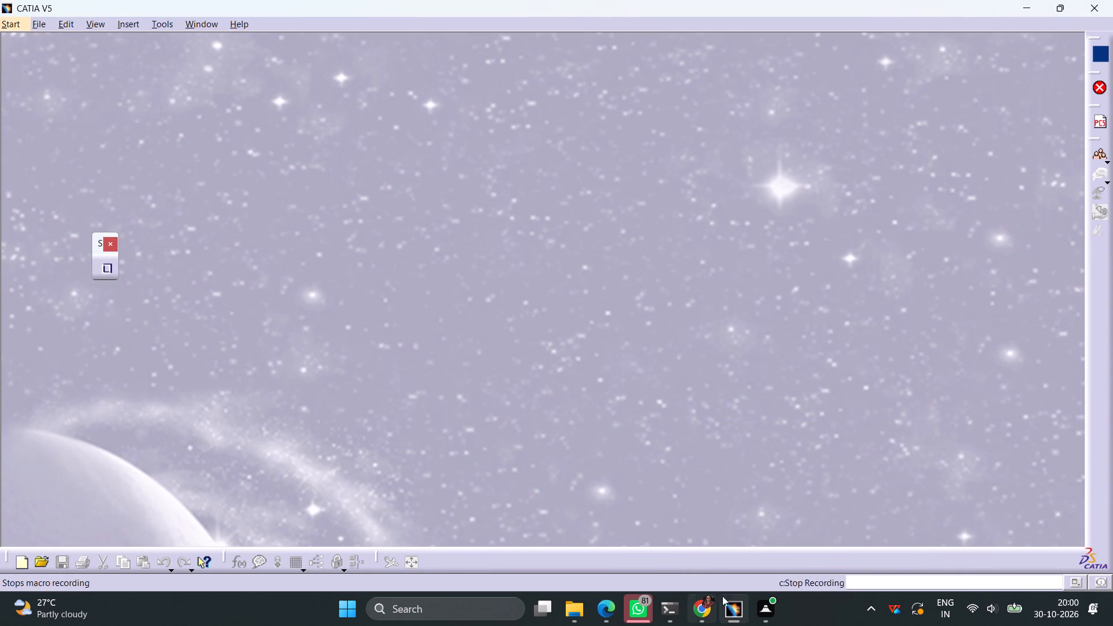